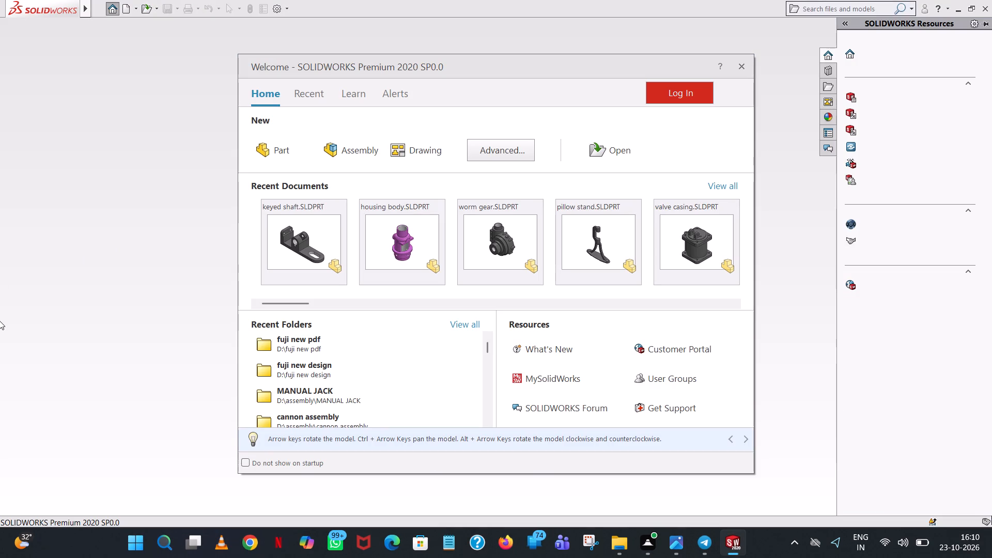
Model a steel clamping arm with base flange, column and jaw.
Create a new part and open a sketch on the Top Plane.
left_click(257, 149)
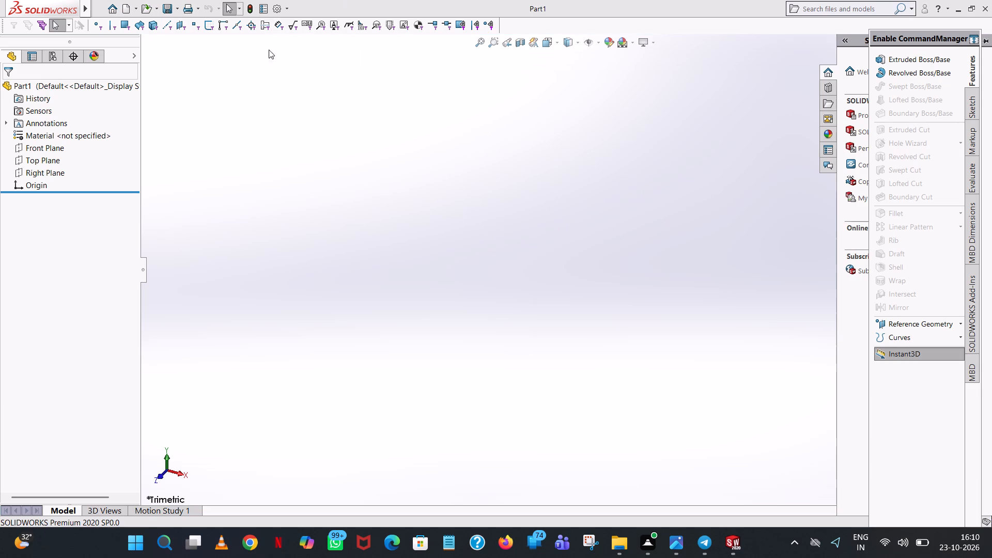
left_click(44, 164)
left_click(48, 151)
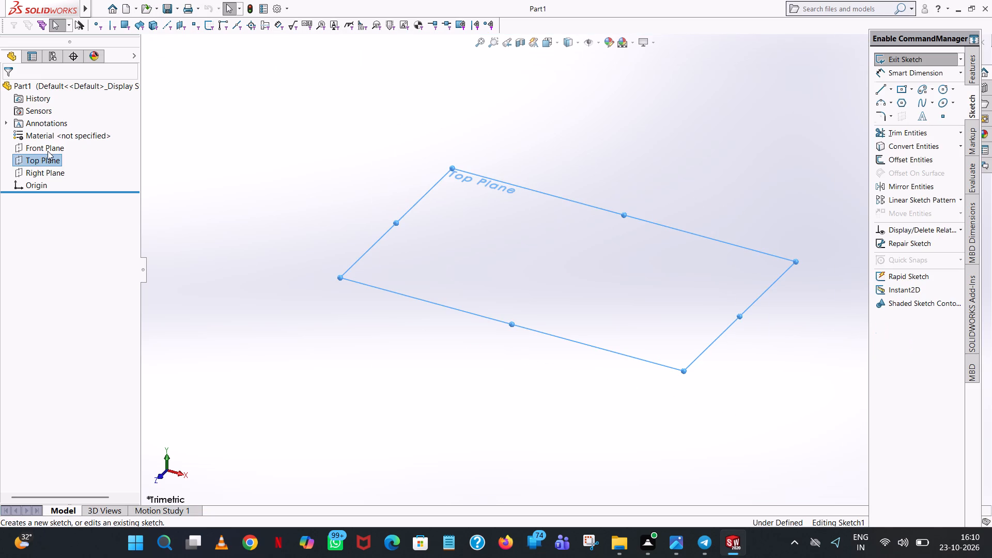
Sketch a circle centred on the origin with a radius of 78/2 (39 mm).
left_click(880, 88)
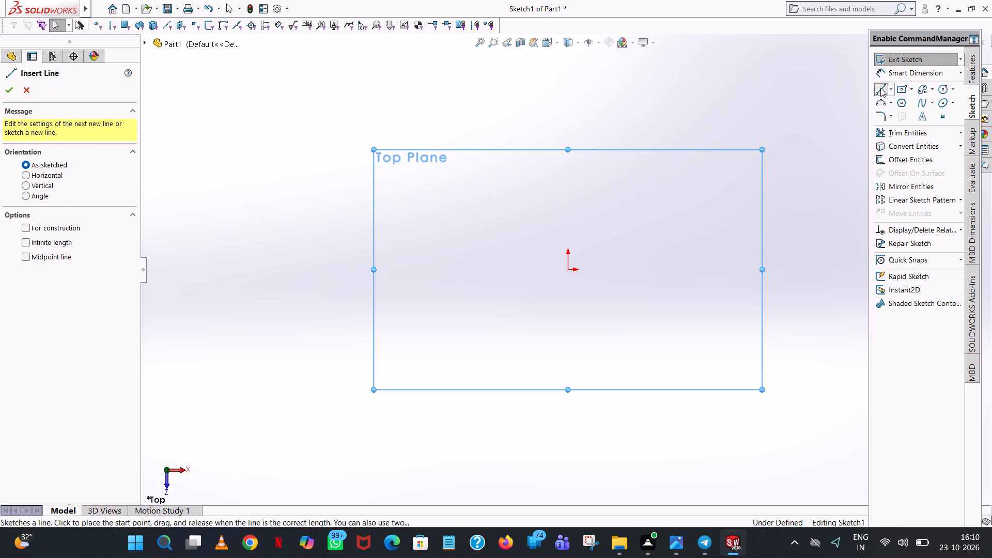
left_click(941, 90)
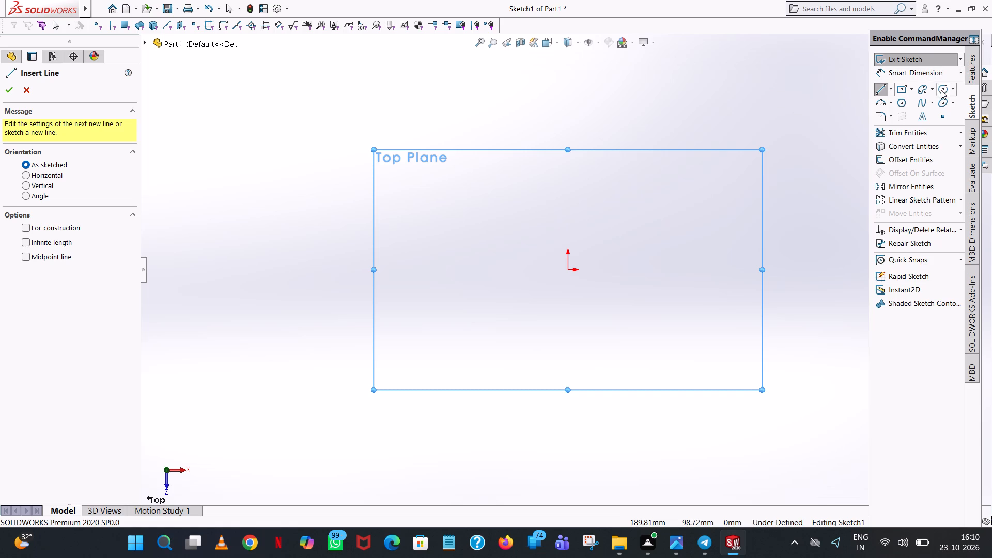
left_click(568, 269)
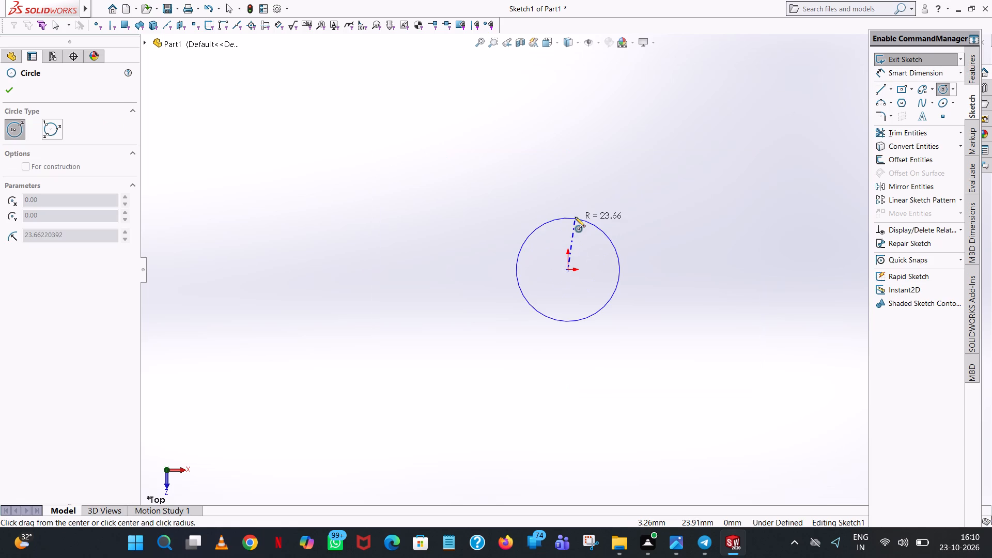
left_click(575, 216)
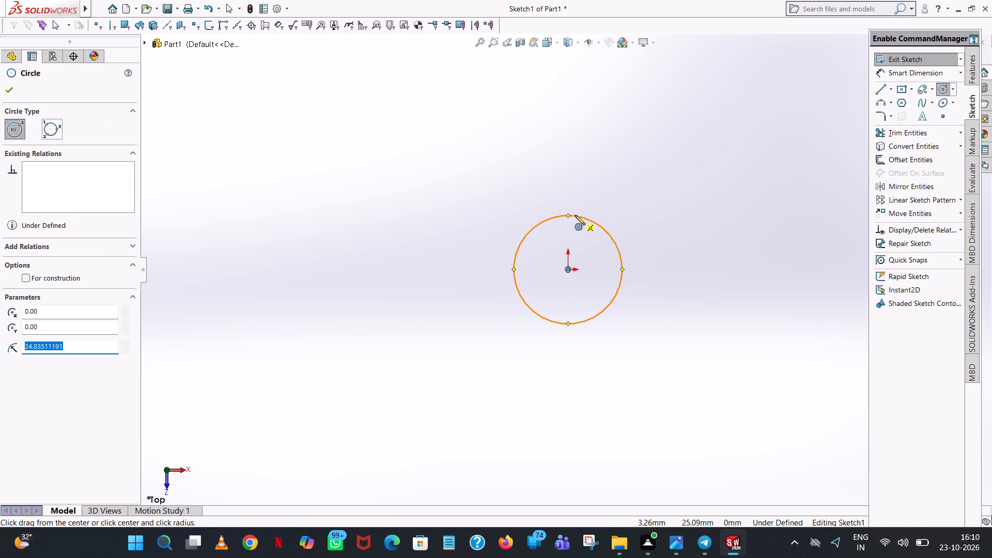
type("78/")
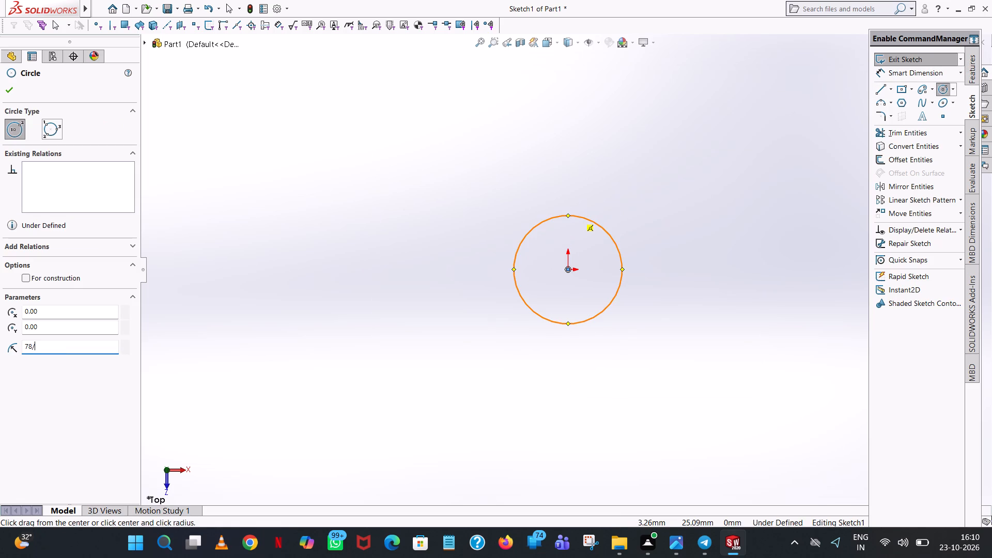
key("2")
key("Return")
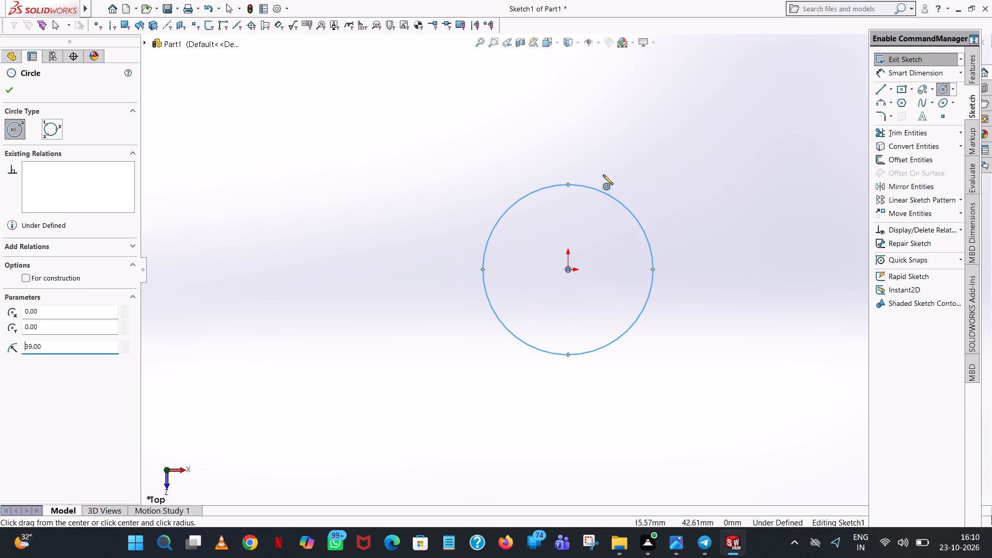
left_click(10, 90)
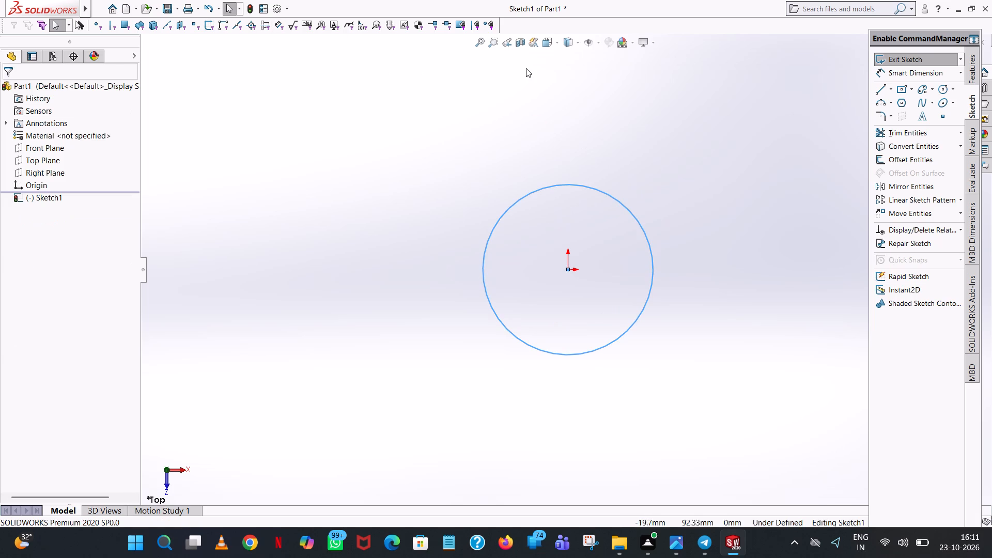
left_click(526, 68)
Add a 78 mm diameter dimension to the circle, placing it outside on the negative X side.
left_click(914, 68)
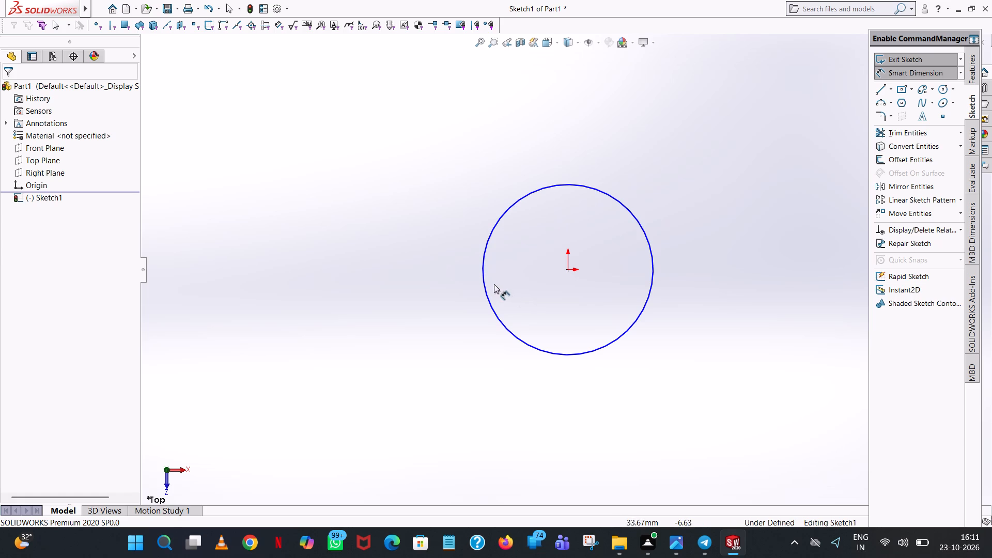
left_click(484, 275)
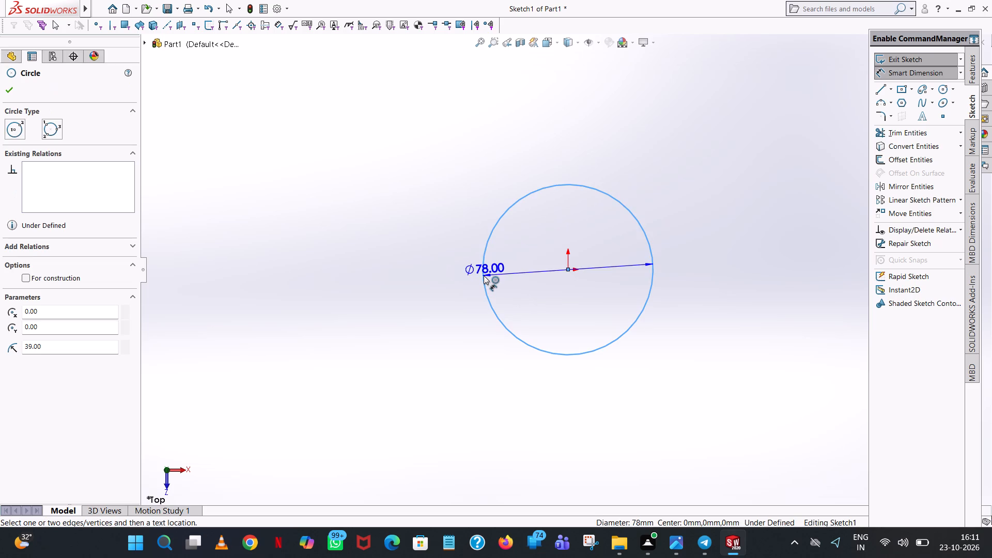
left_click(286, 219)
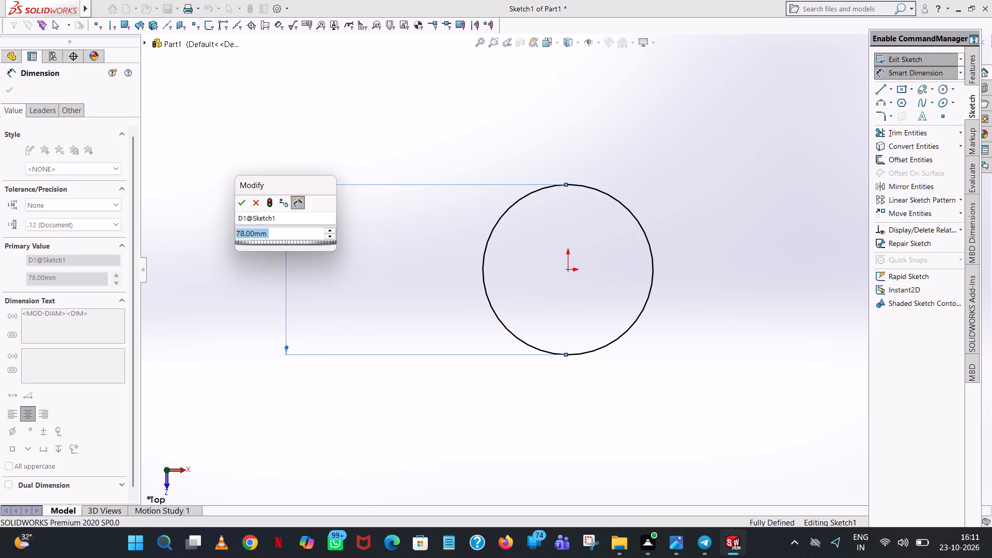
left_click(244, 197)
left_click(344, 137)
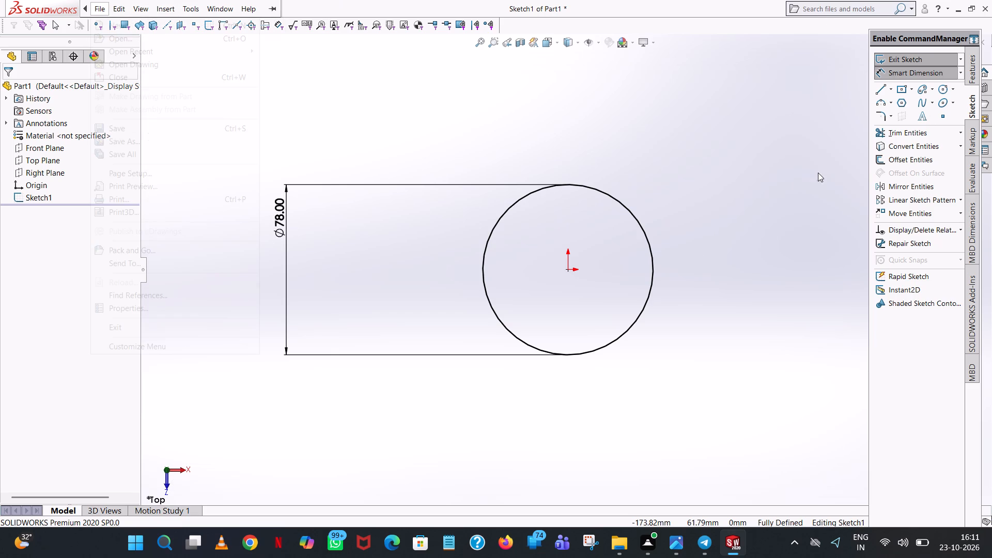
left_click(581, 69)
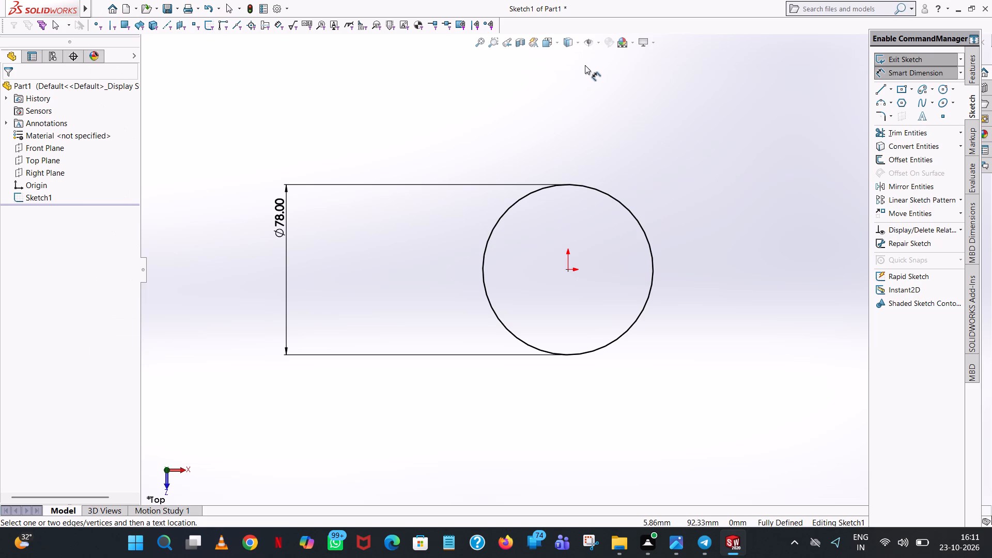
Sketch a 16 mm radius circle centred on the large circle's quadrant point on the positive X side.
left_click(942, 87)
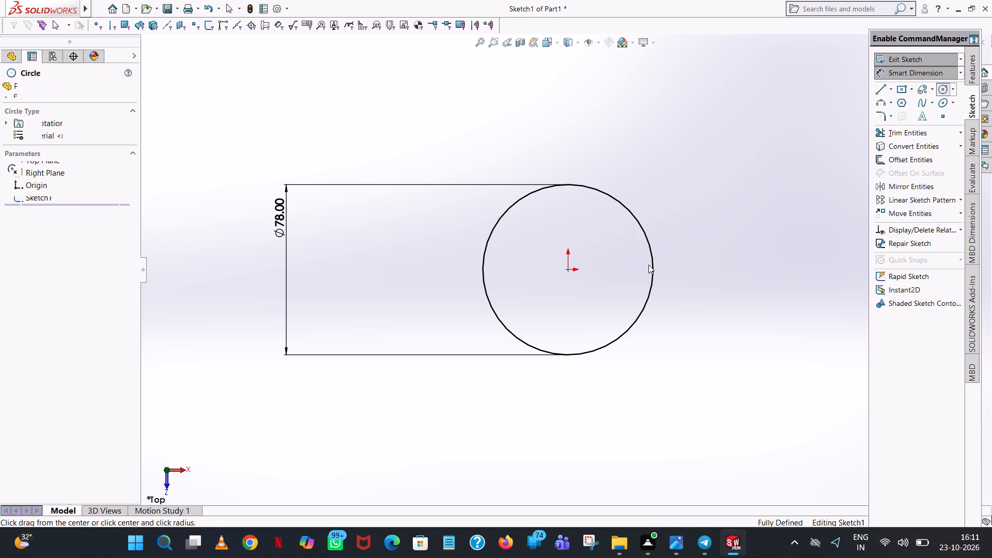
scroll(649, 272, "down", 7)
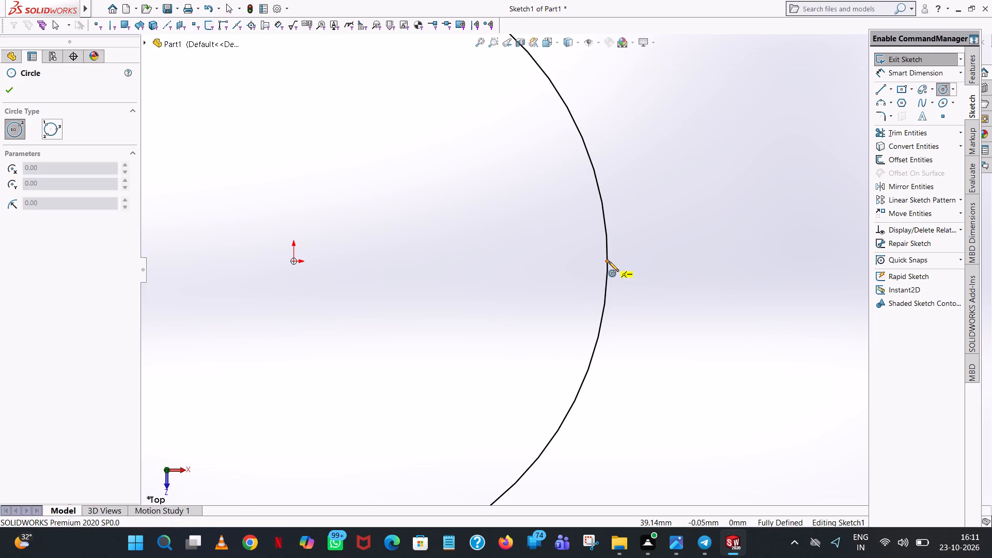
left_click(608, 260)
left_click(677, 215)
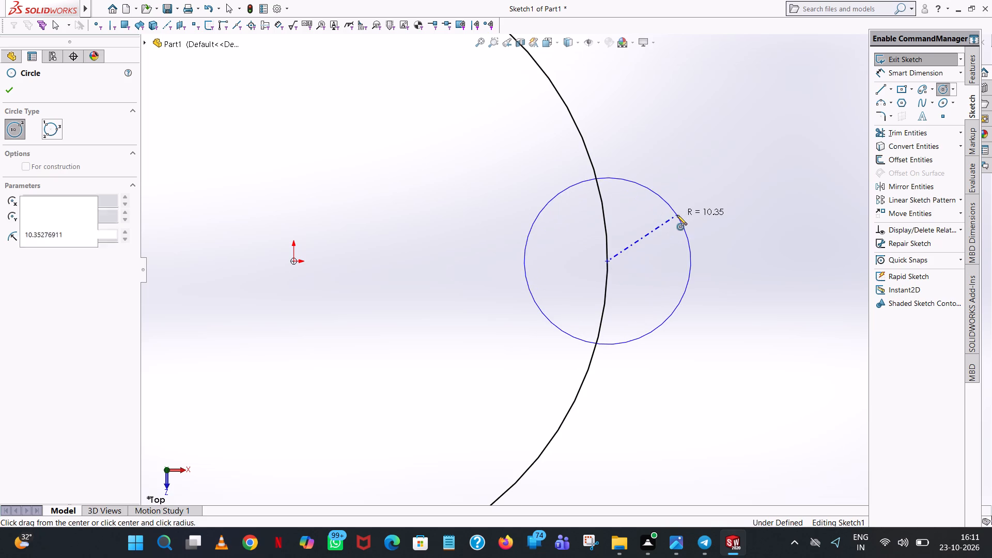
key("1")
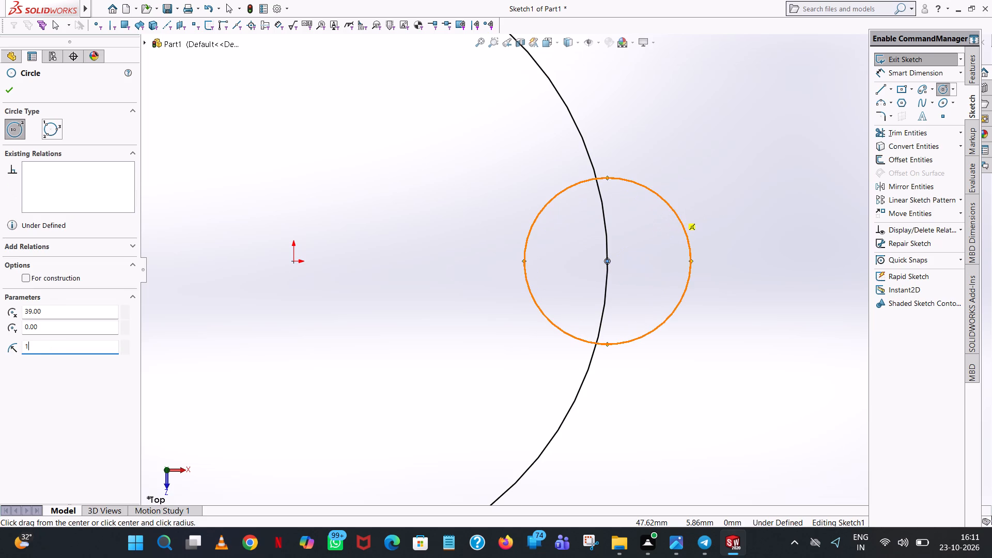
key("6")
key("Return")
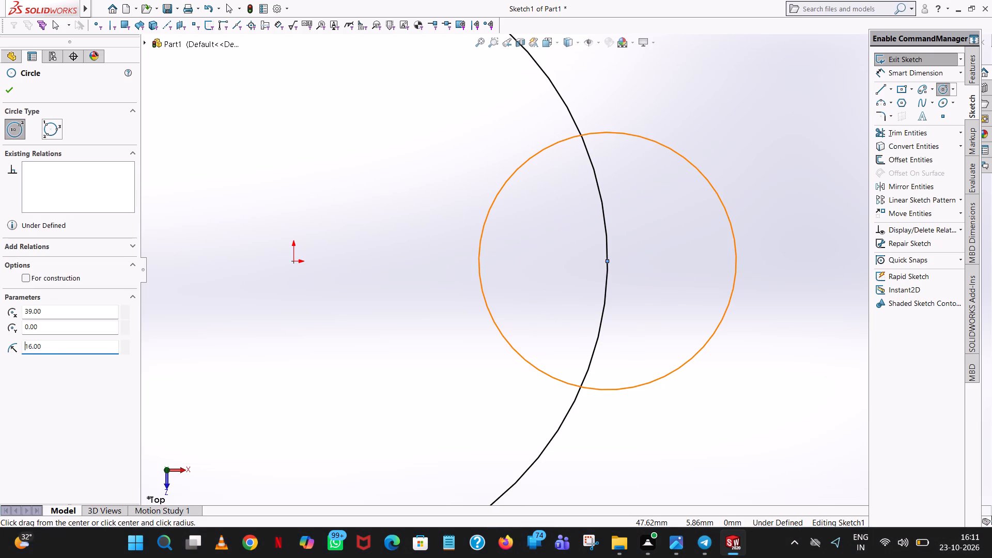
Draw a line about 78 mm long from the origin up past the large circle, and set its angle to 45°.
scroll(652, 192, "up", 3)
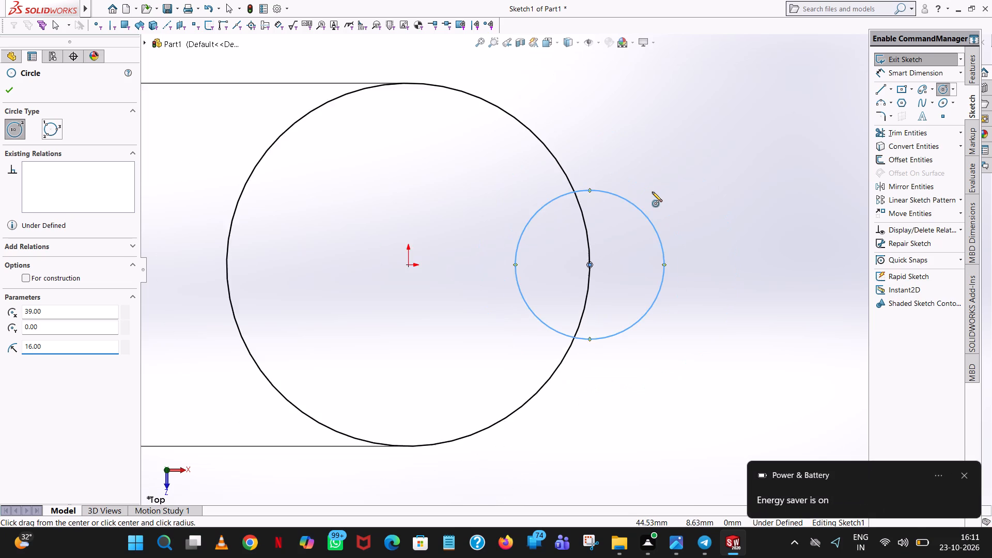
scroll(652, 192, "up", 3)
left_click(877, 88)
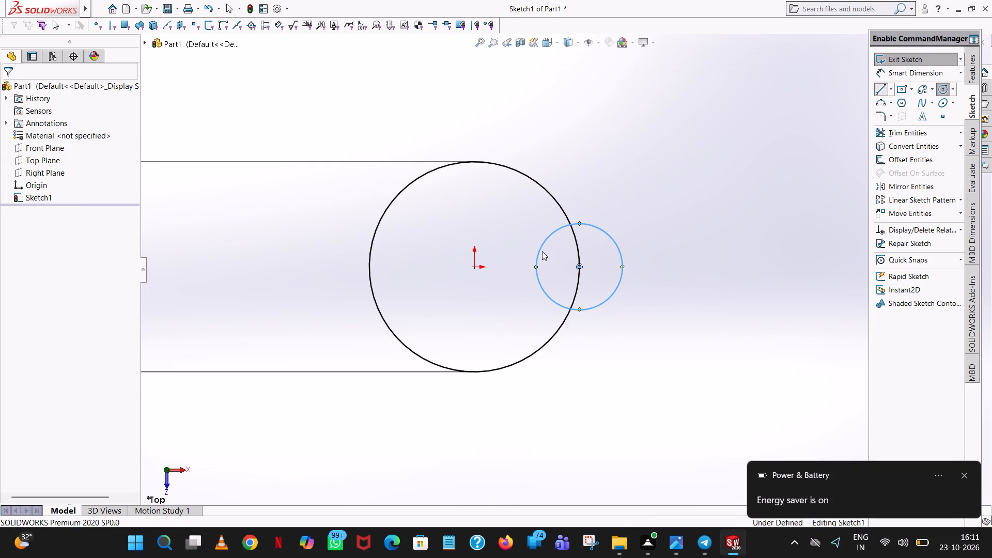
left_click(475, 265)
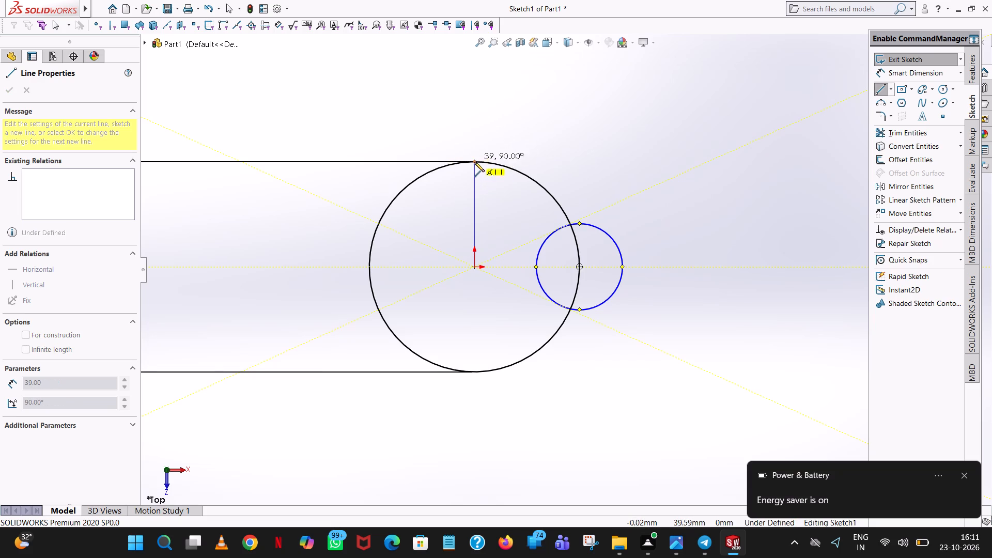
left_click(611, 105)
right_click(611, 105)
left_click(636, 115)
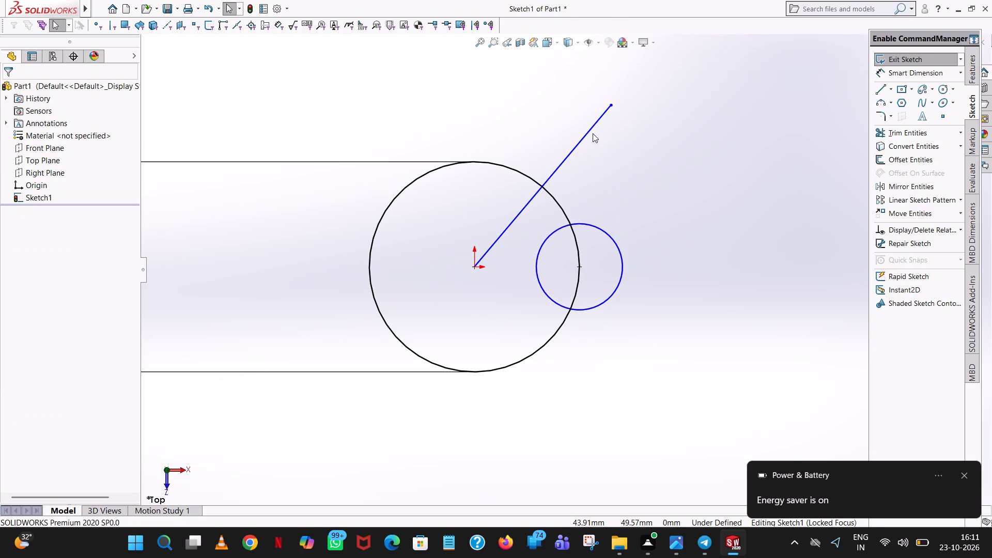
left_click(593, 128)
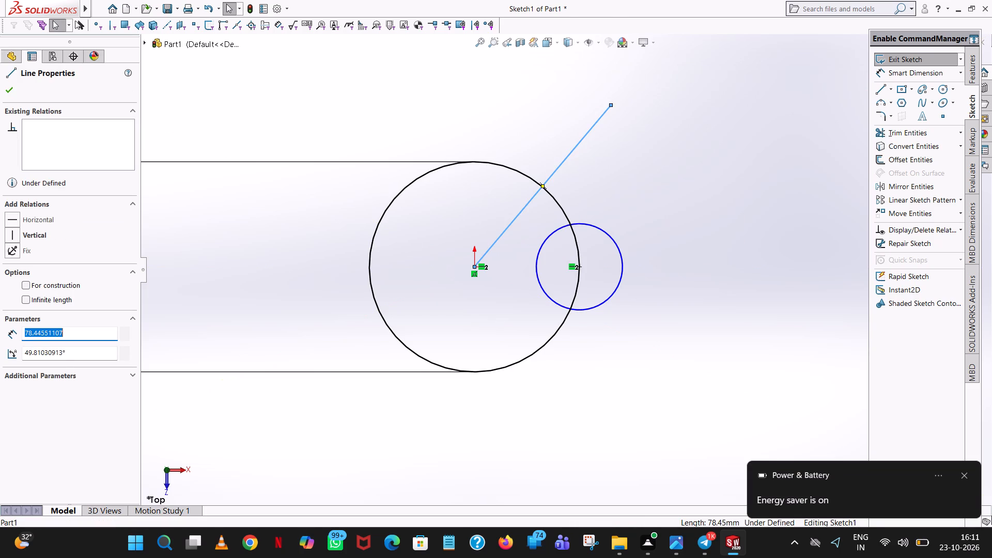
double_click(73, 350)
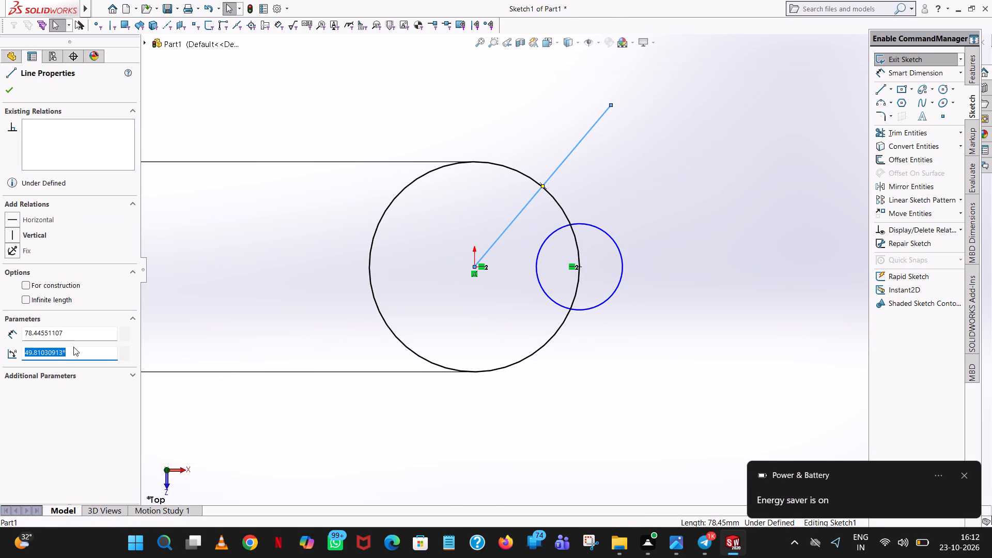
type("45")
key("Return")
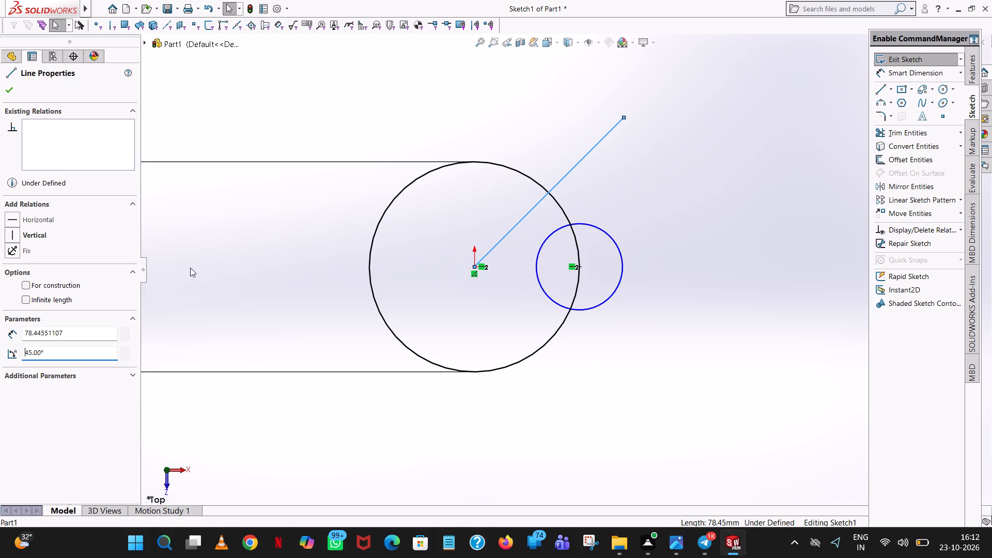
left_click(719, 150)
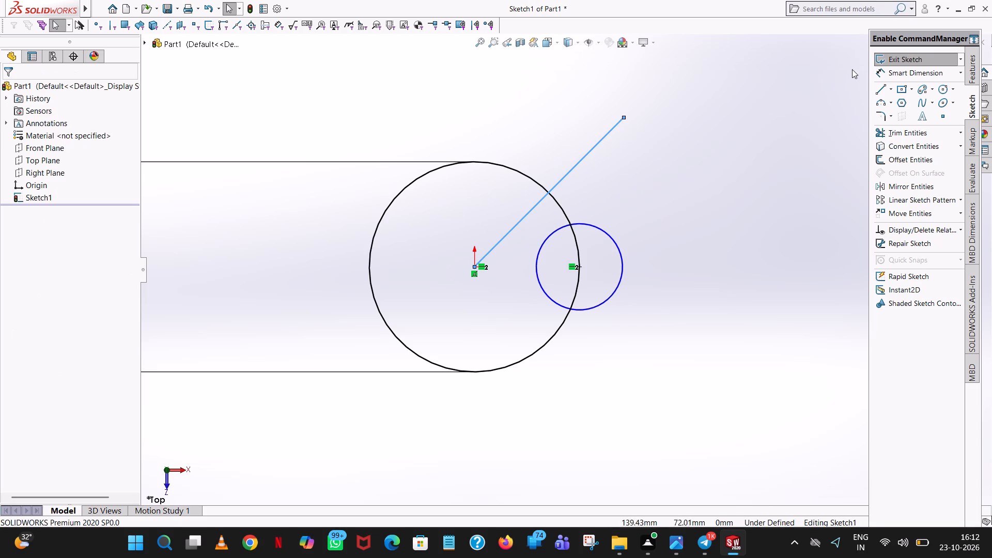
Draw a line about 69 mm long from the origin down past the large circle, and set its angle to 270+45 (315°).
left_click(878, 85)
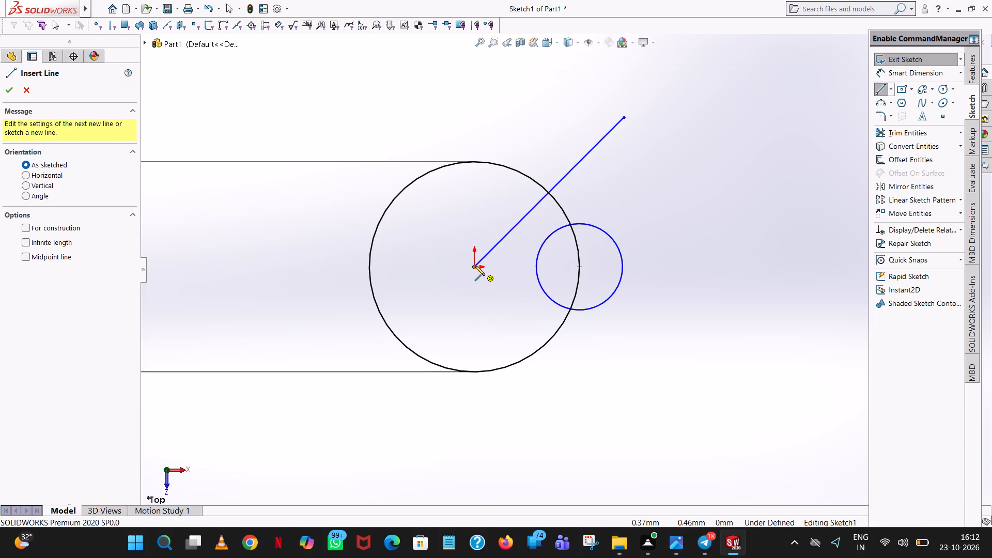
left_click(474, 266)
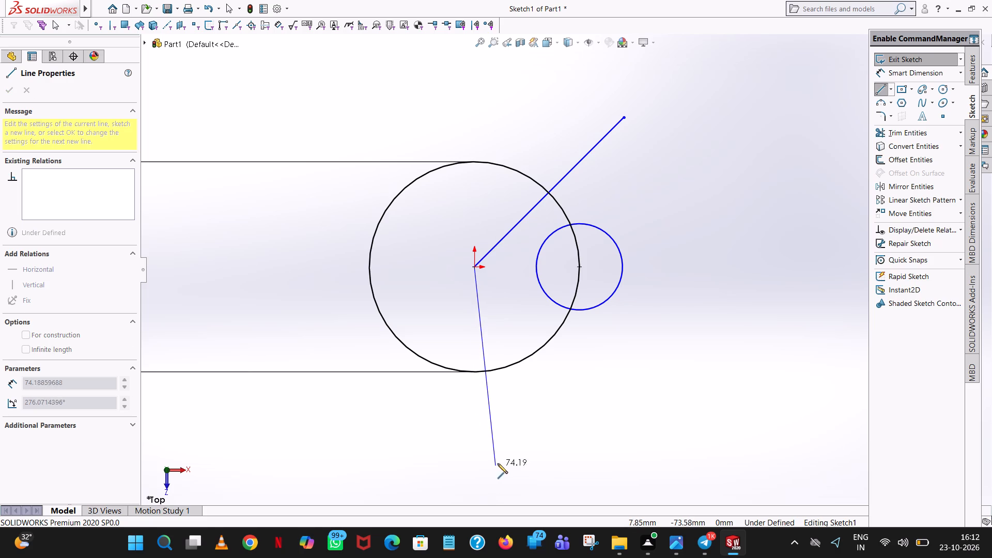
left_click(612, 392)
right_click(612, 392)
left_click(660, 403)
left_click(598, 380)
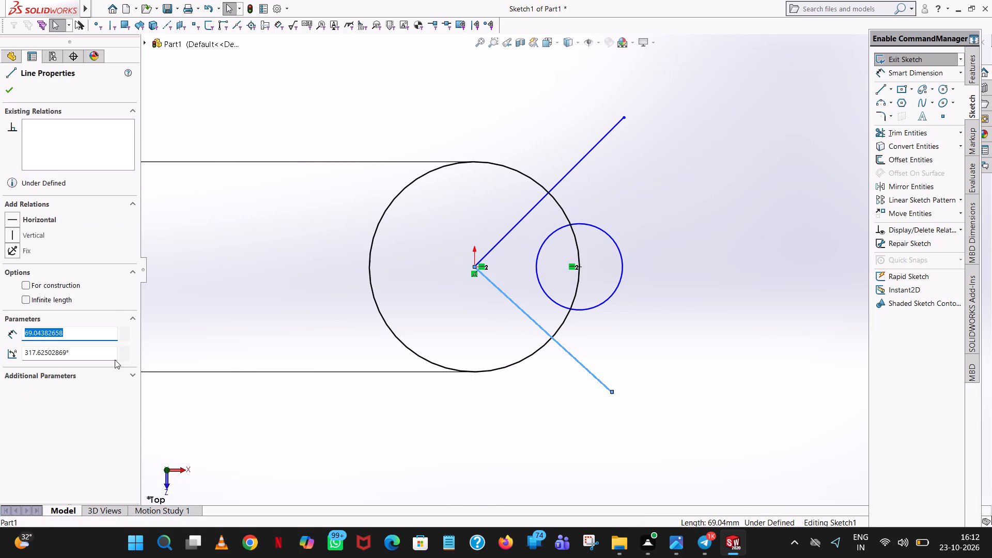
double_click(97, 351)
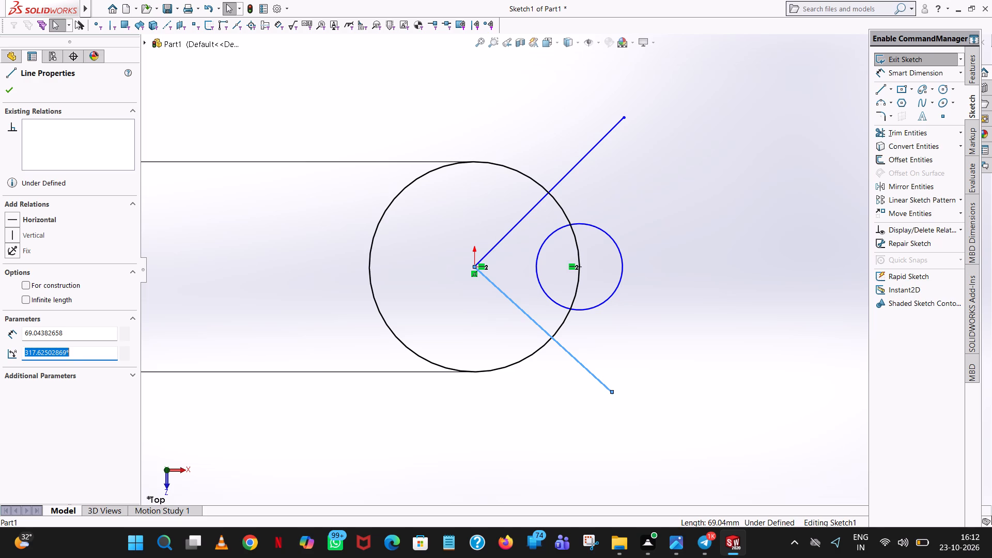
type("270+45")
key("Return")
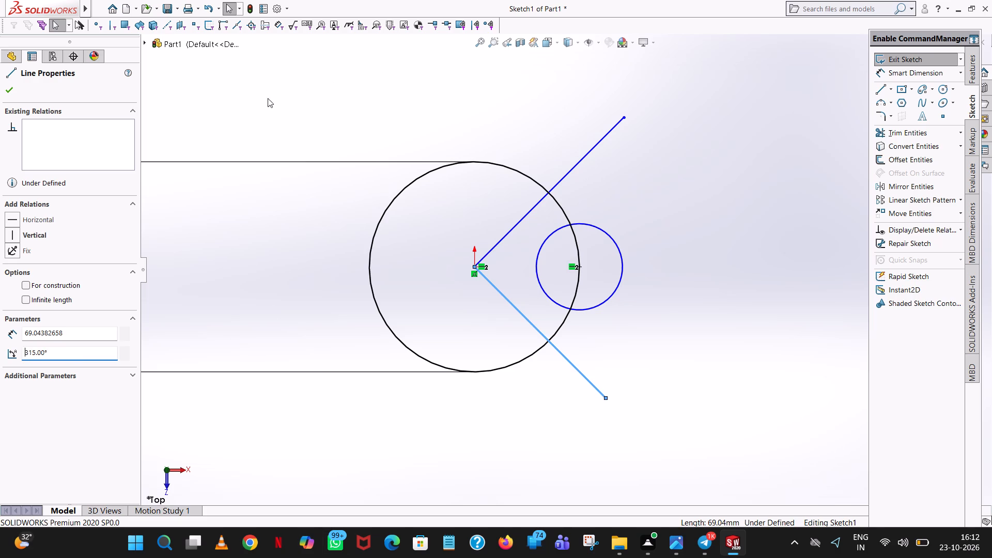
left_click(10, 92)
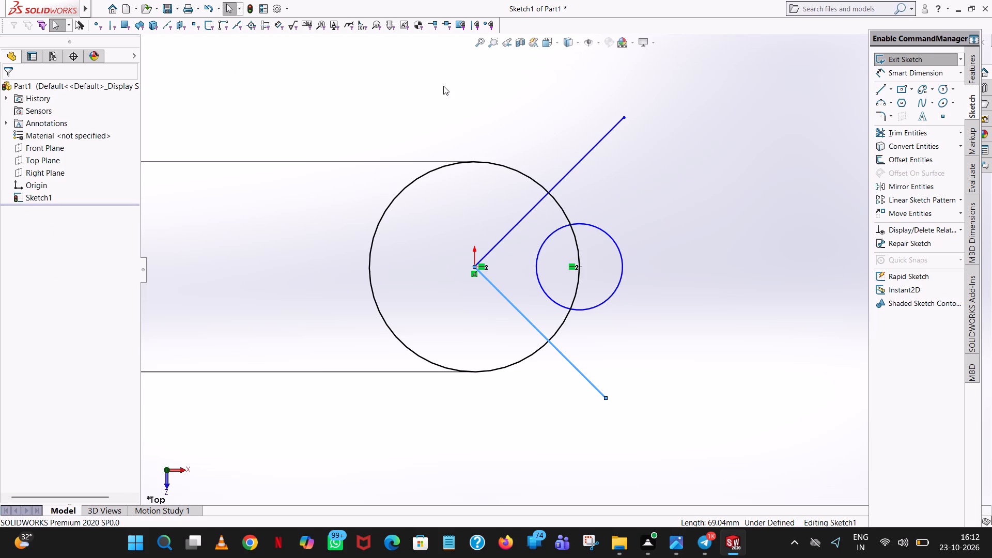
Draw a line about 25 mm long, tangent to the small circle, ending where the upper 45° line crosses the large circle.
left_click(881, 86)
scroll(598, 199, "down", 6)
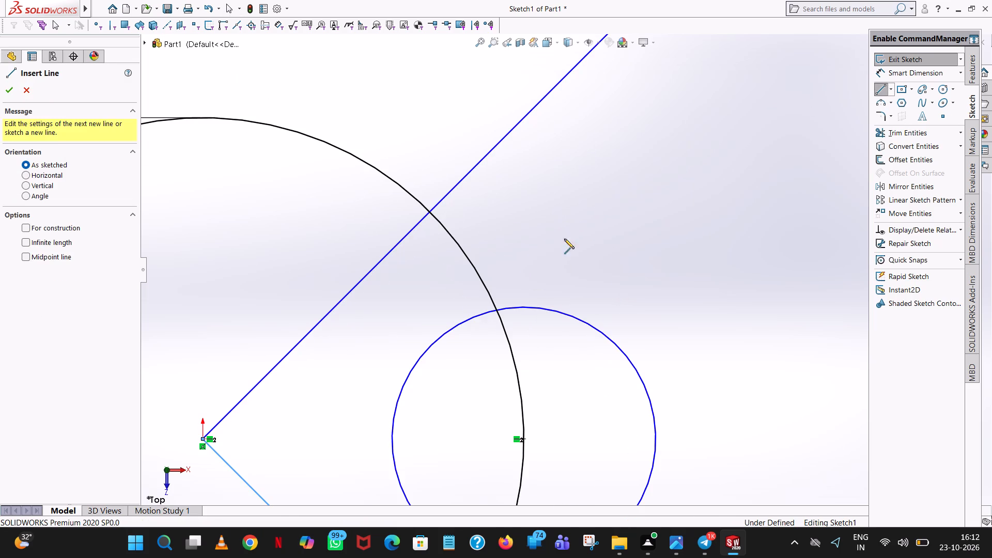
left_click(580, 318)
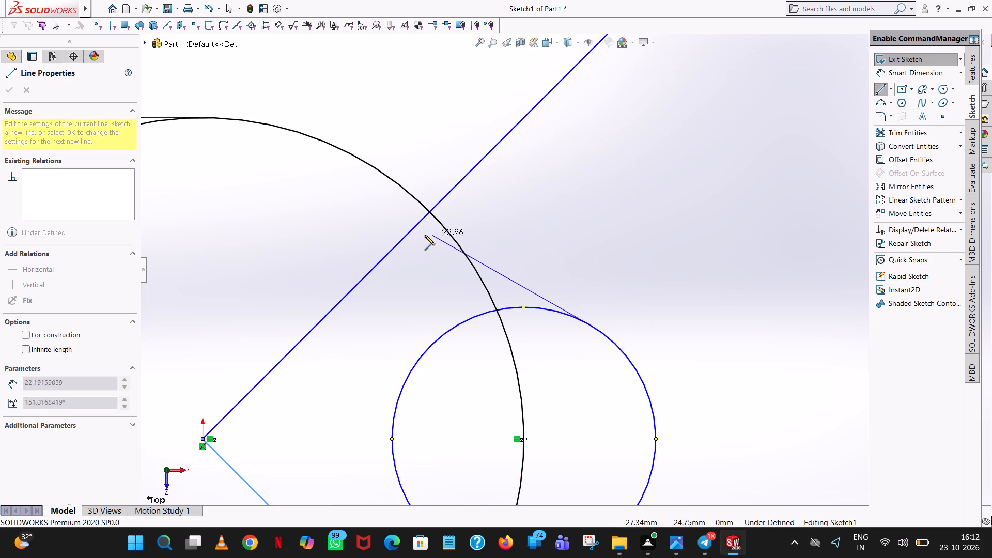
scroll(433, 214, "down", 10)
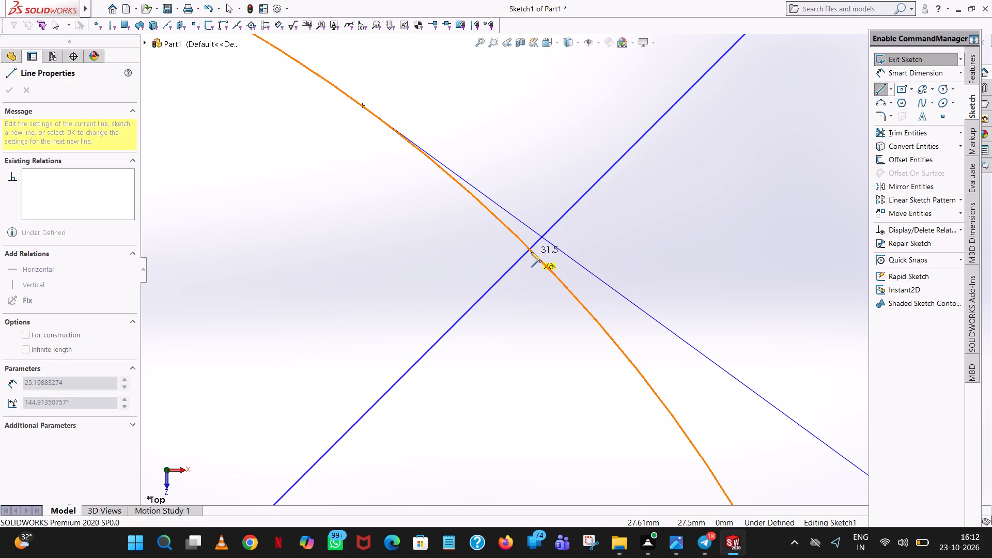
scroll(531, 252, "down", 9)
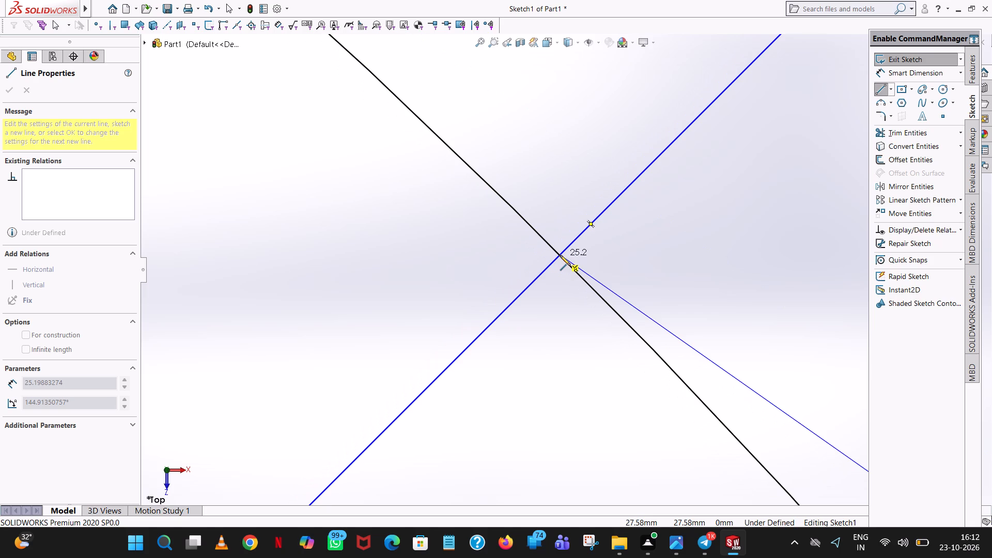
left_click(560, 255)
right_click(560, 255)
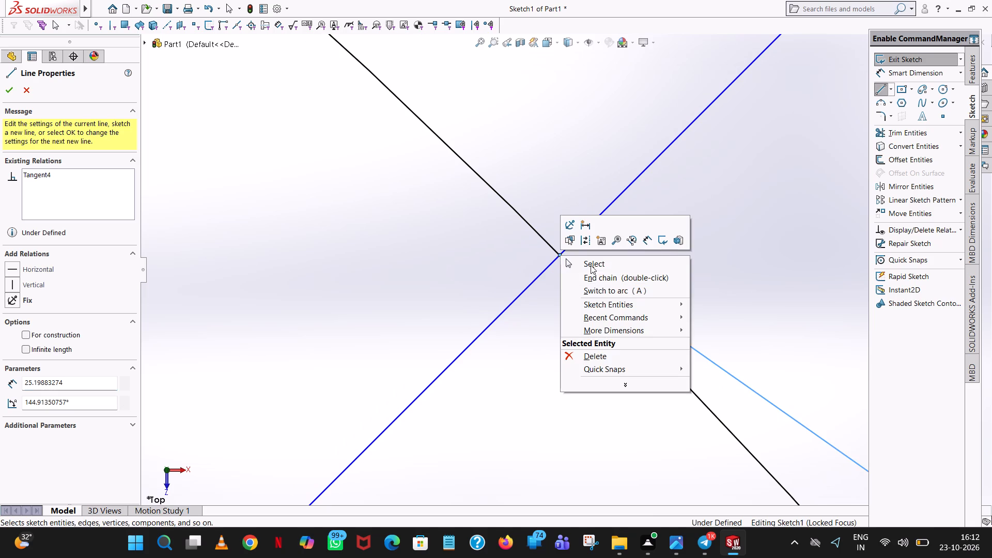
left_click(591, 265)
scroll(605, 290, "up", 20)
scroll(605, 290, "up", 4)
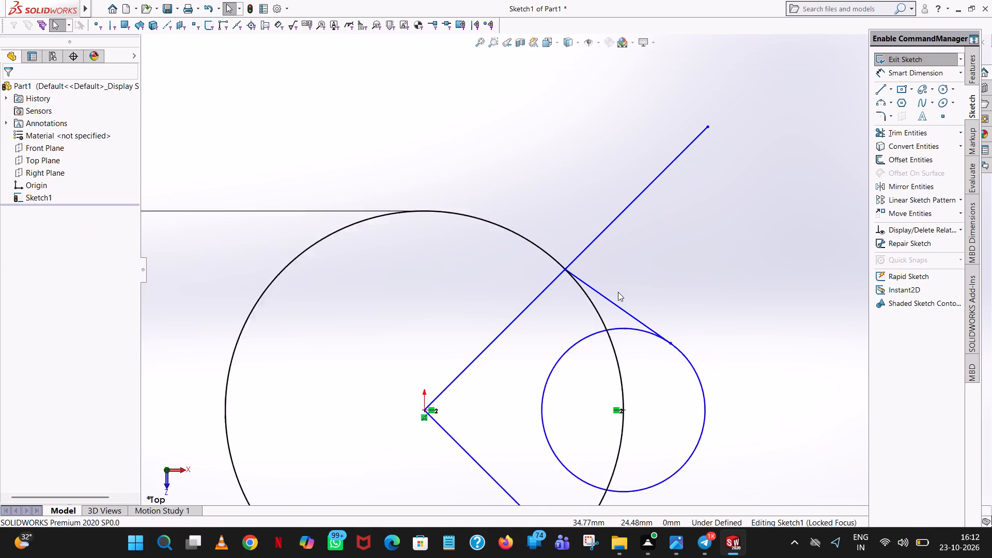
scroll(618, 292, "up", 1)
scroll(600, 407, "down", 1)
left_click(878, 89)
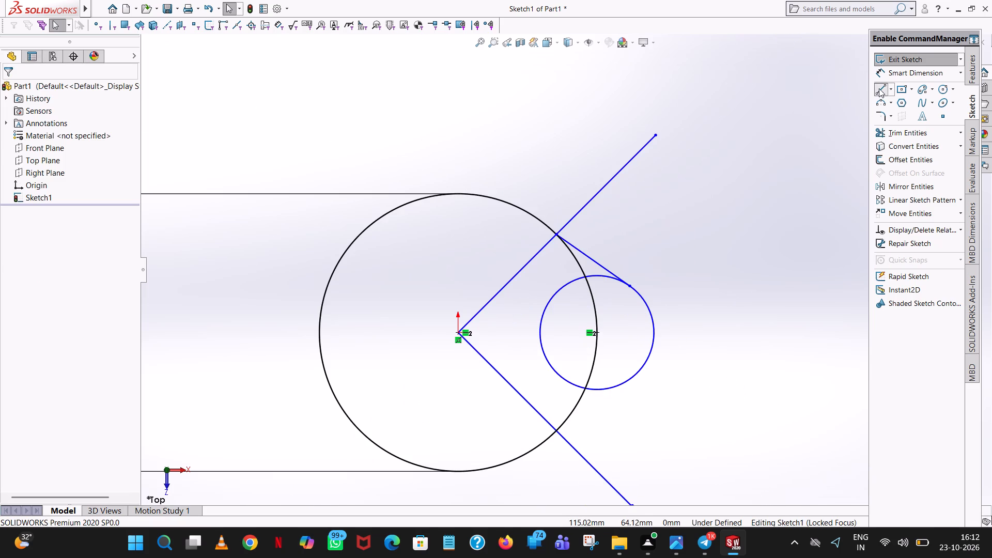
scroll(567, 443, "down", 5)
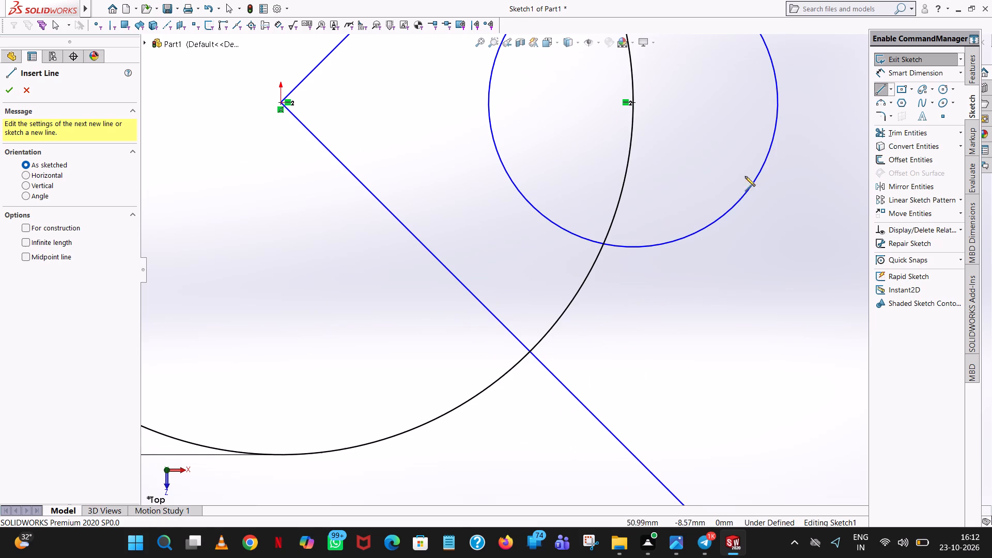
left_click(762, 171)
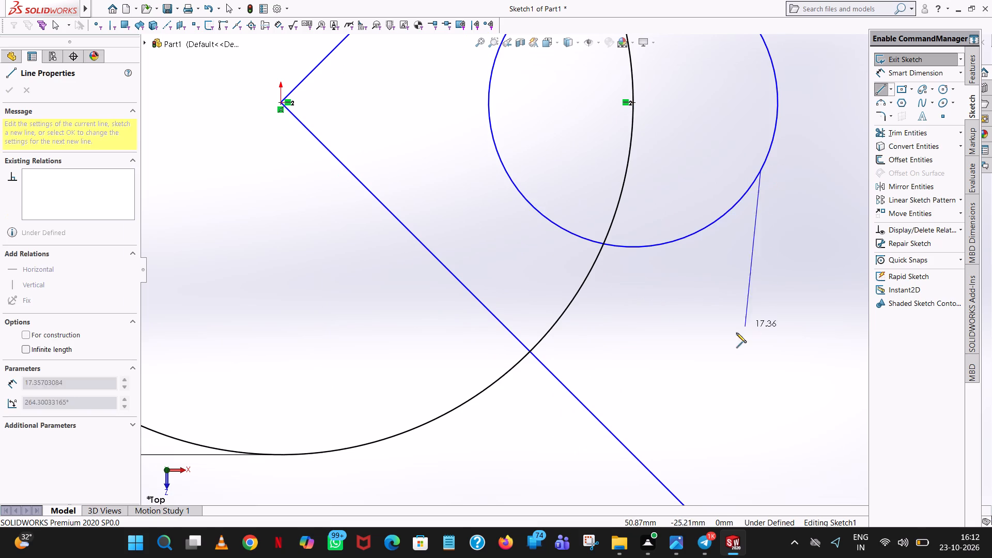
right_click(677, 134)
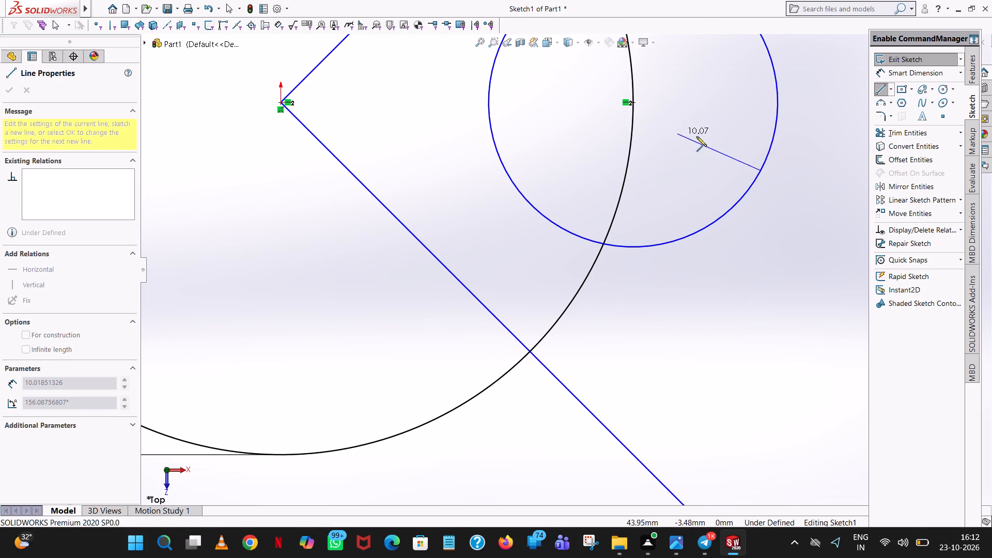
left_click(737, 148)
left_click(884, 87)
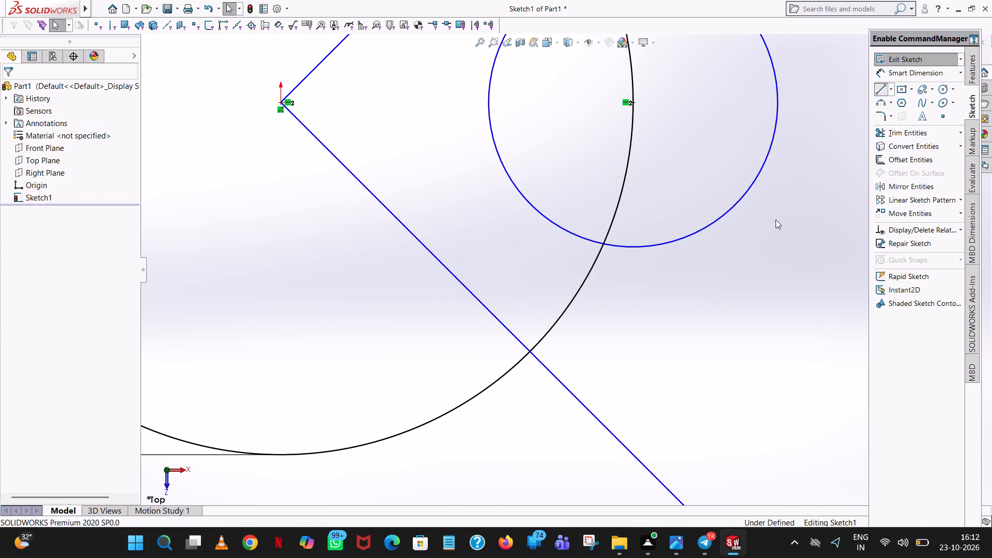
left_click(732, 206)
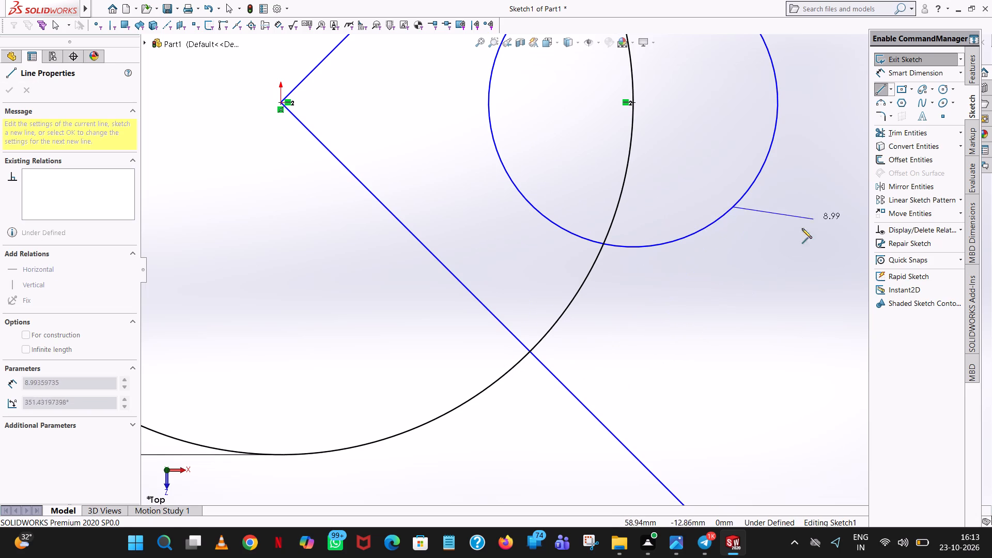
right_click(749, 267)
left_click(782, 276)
Draw a line about 25 mm long from where the lower angled line crosses the large circle, ending tangent to the small circle.
left_click(879, 88)
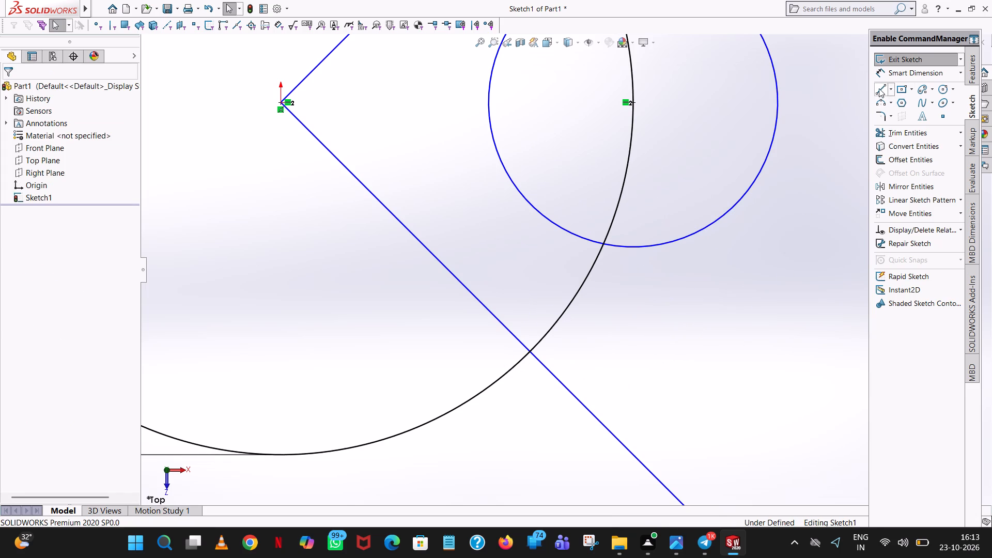
scroll(529, 354, "down", 10)
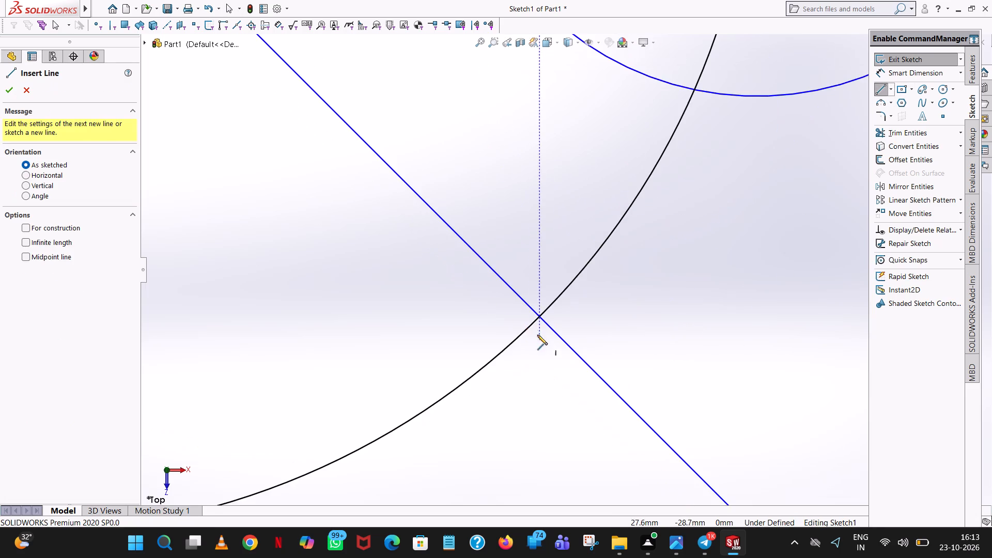
scroll(541, 321, "down", 17)
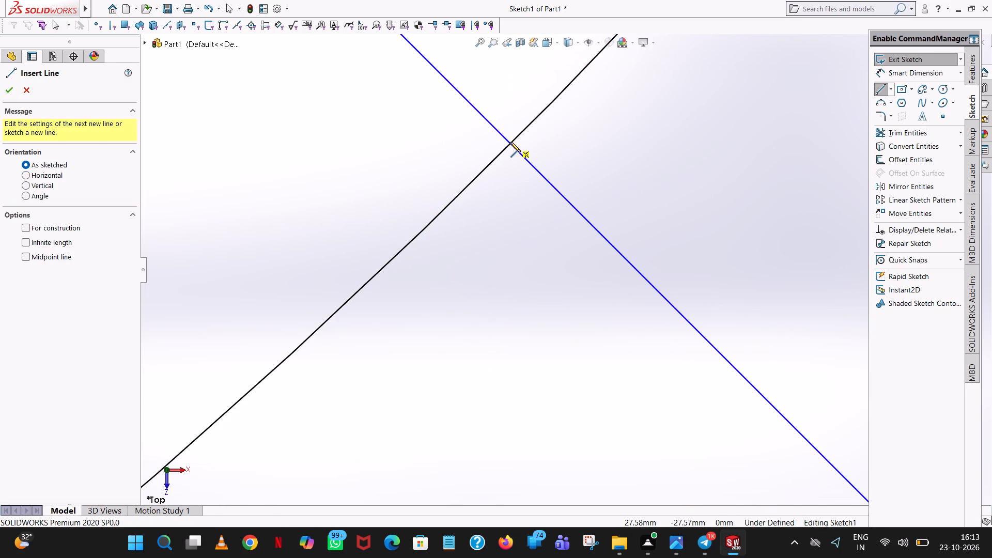
left_click(509, 143)
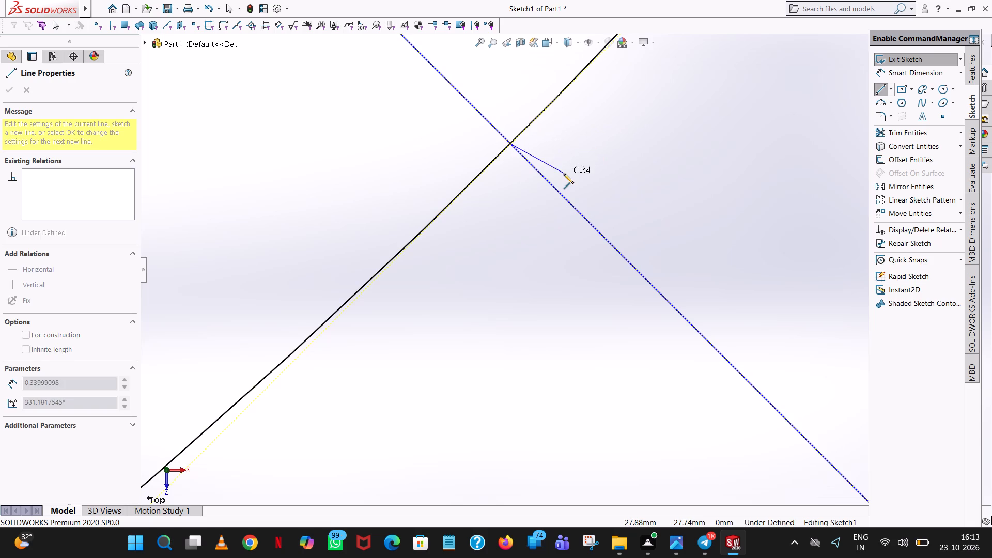
scroll(627, 107, "up", 11)
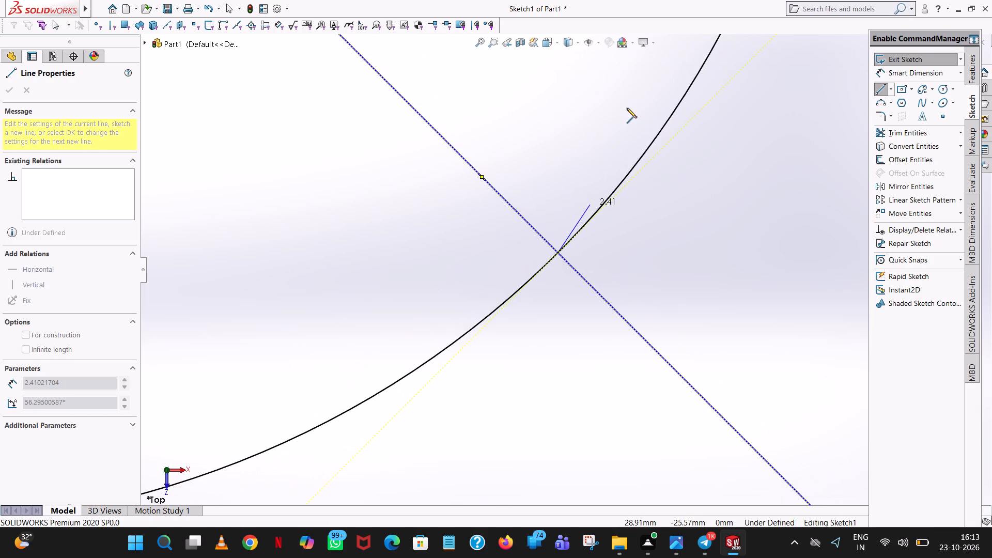
scroll(627, 108, "up", 6)
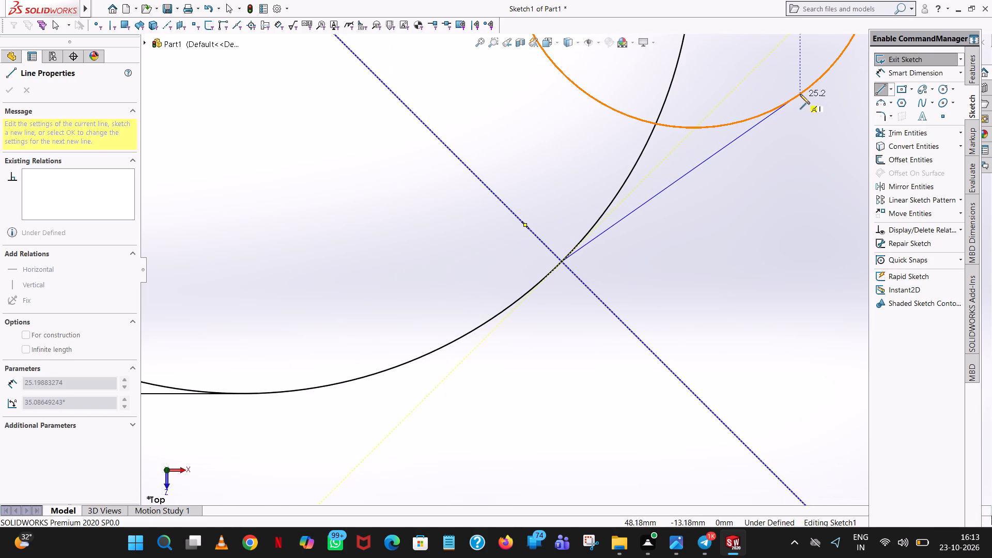
left_click(800, 94)
right_click(800, 94)
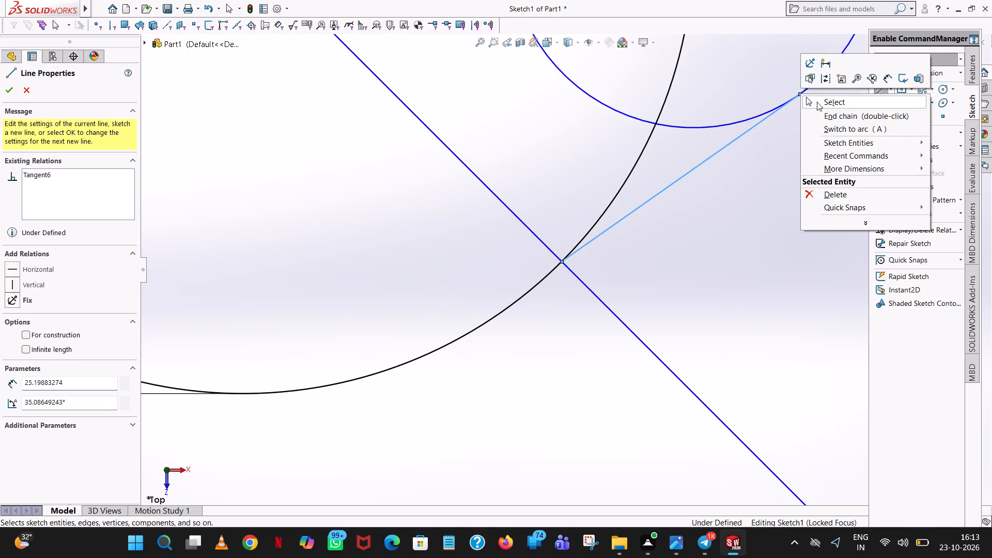
left_click(820, 102)
Trim away the portions of the small and large circles that lie inside the outline formed with the two tangent lines.
scroll(821, 102, "up", 7)
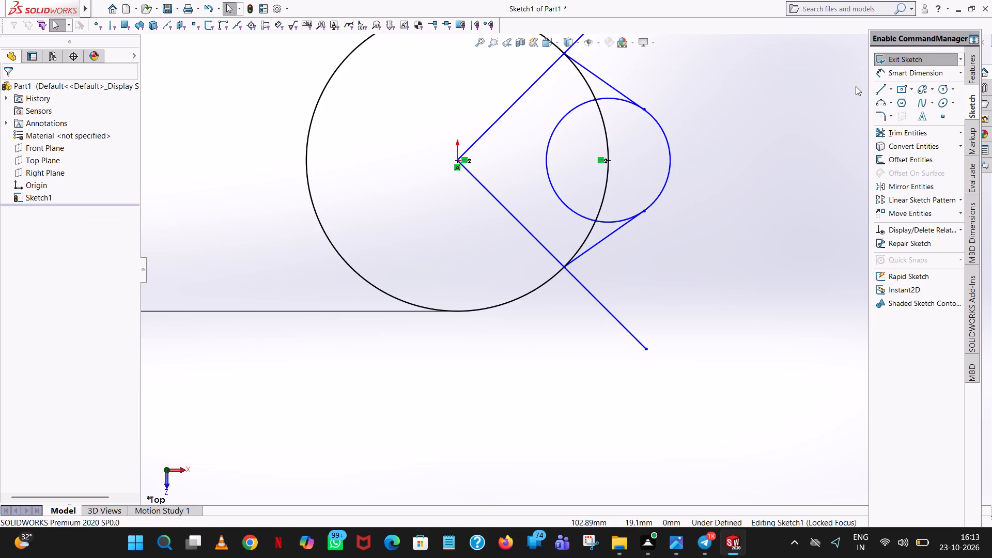
left_click(897, 131)
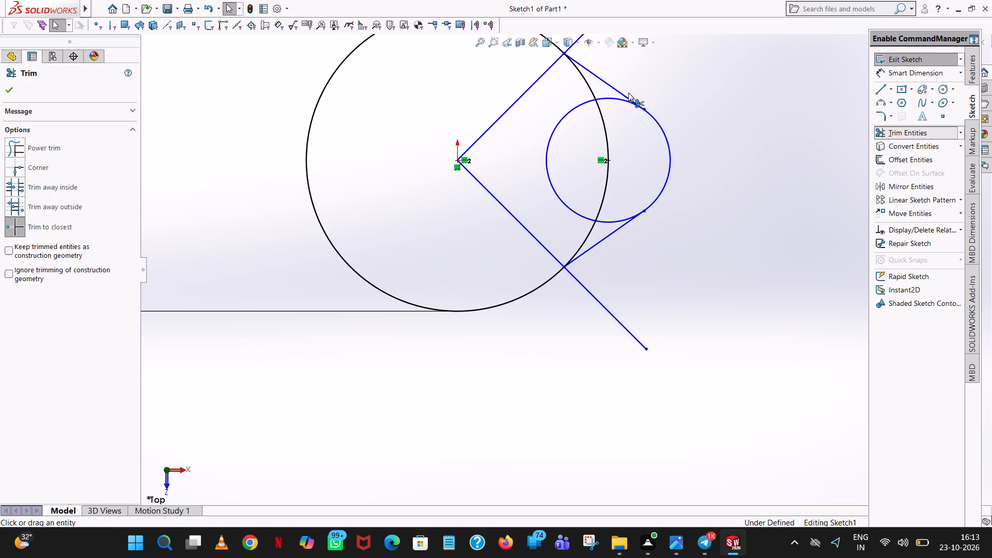
left_click(618, 100)
left_click(577, 117)
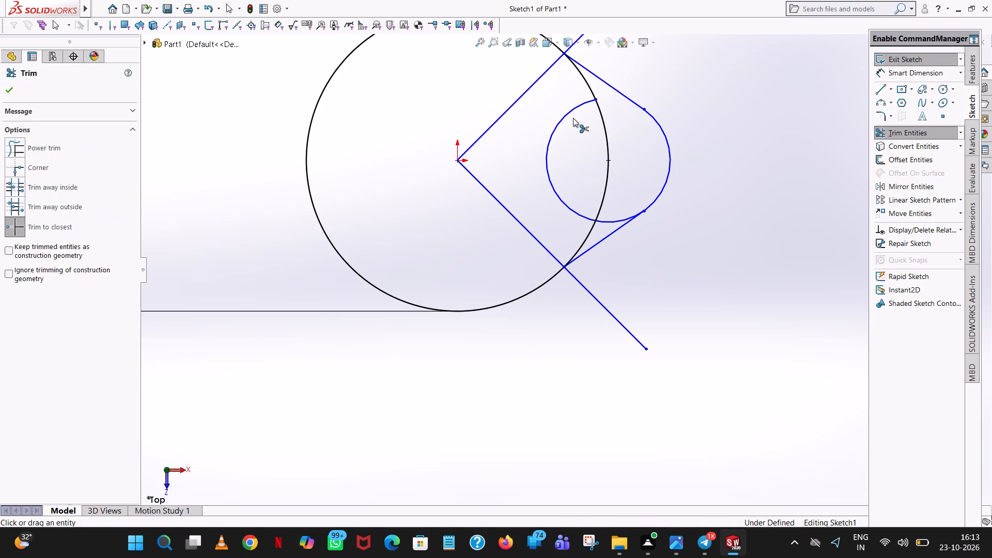
left_click(560, 123)
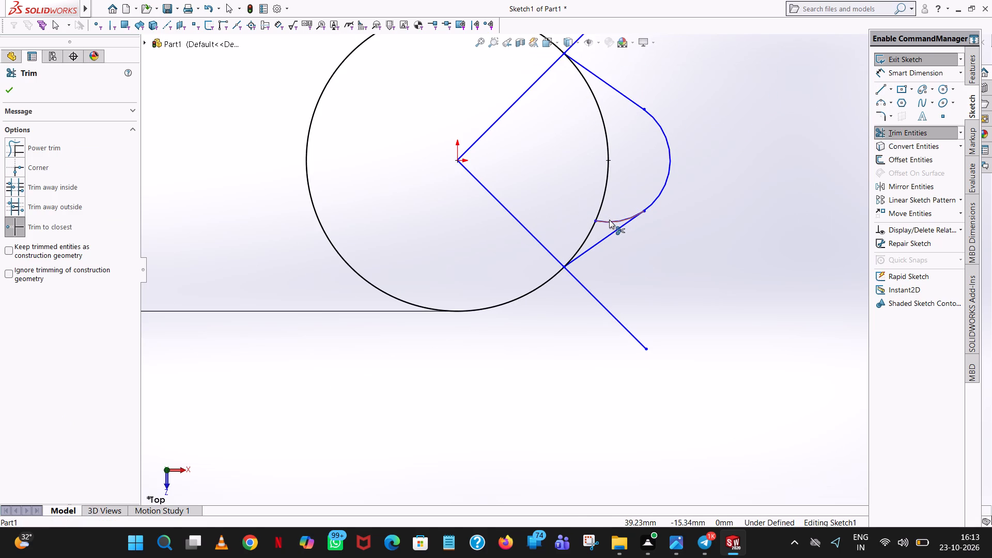
left_click(609, 220)
scroll(650, 211, "down", 7)
scroll(650, 211, "up", 7)
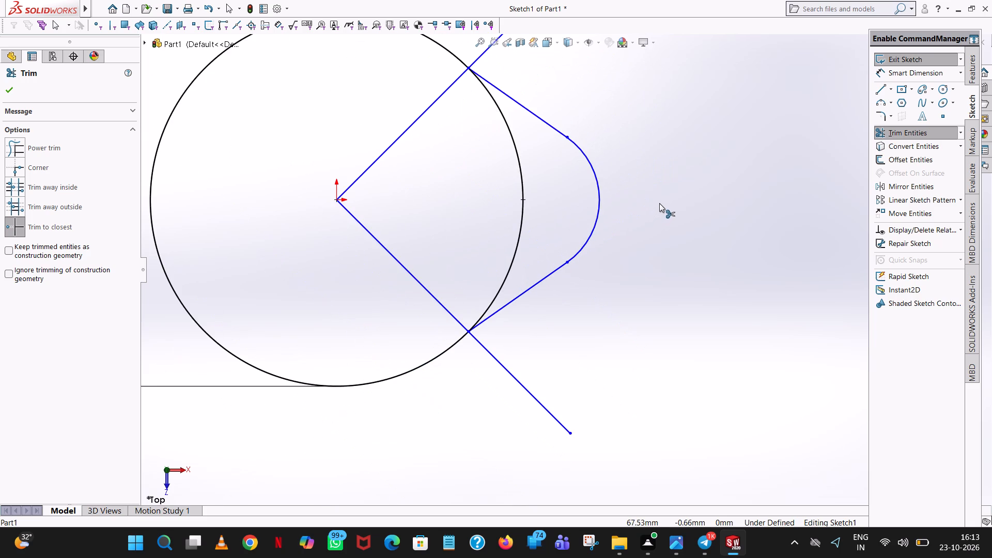
scroll(659, 203, "up", 1)
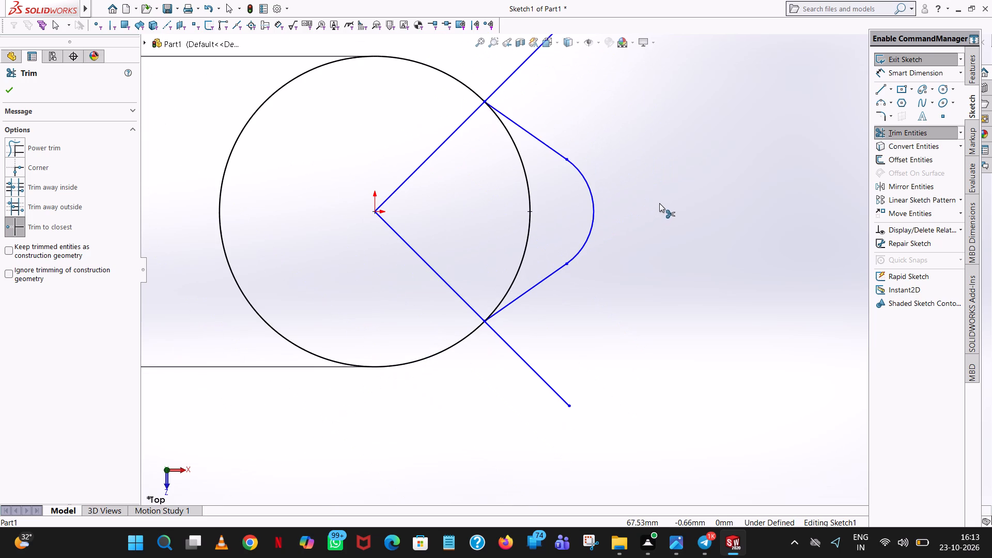
left_click(529, 210)
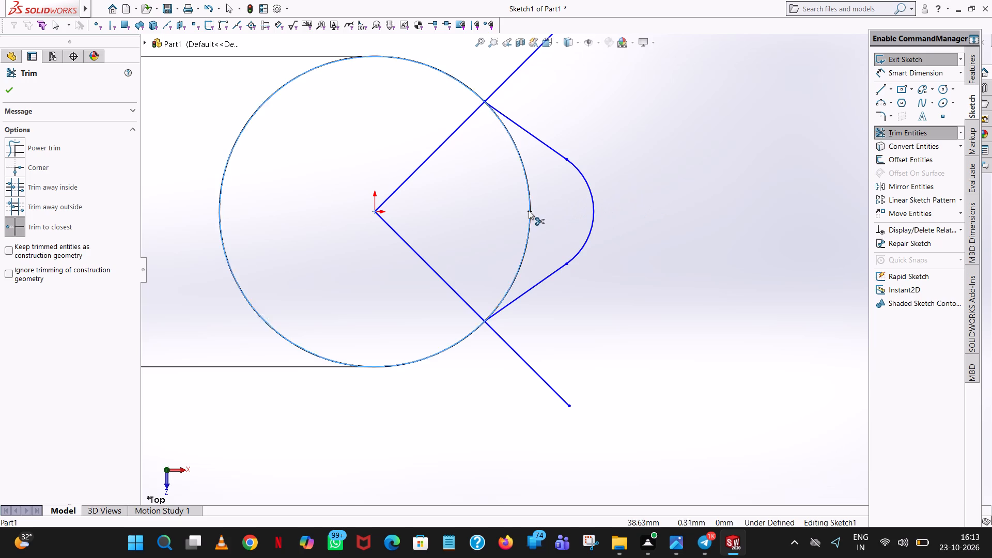
Trim away both angled lines completely, inside and outside the profile, leaving only the closed cam-shaped outline.
left_click(448, 140)
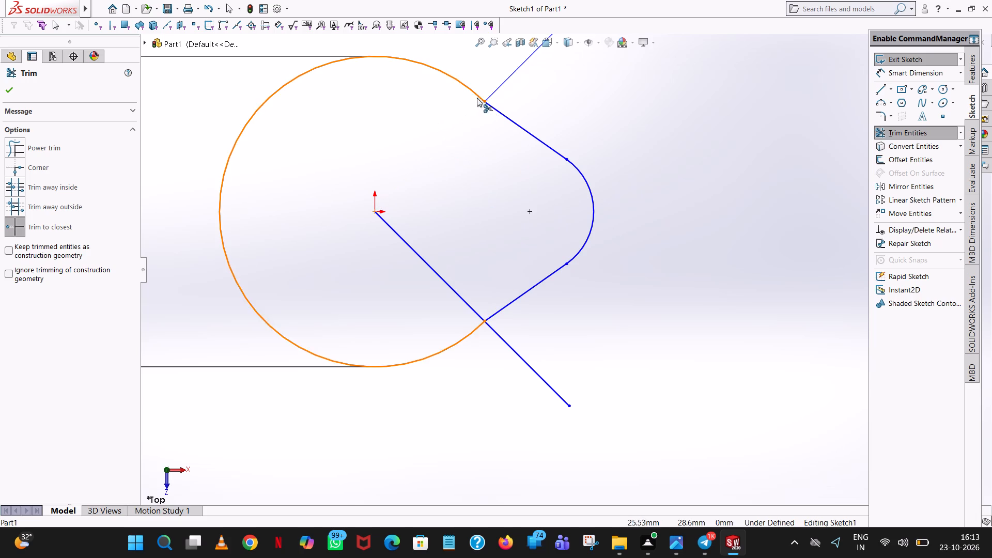
left_click(500, 83)
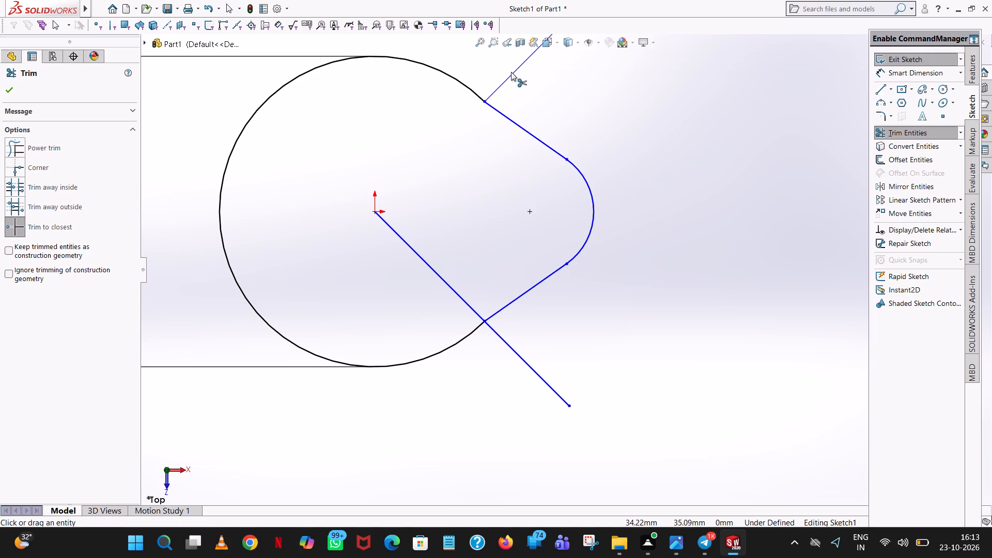
left_click(510, 72)
left_click(510, 76)
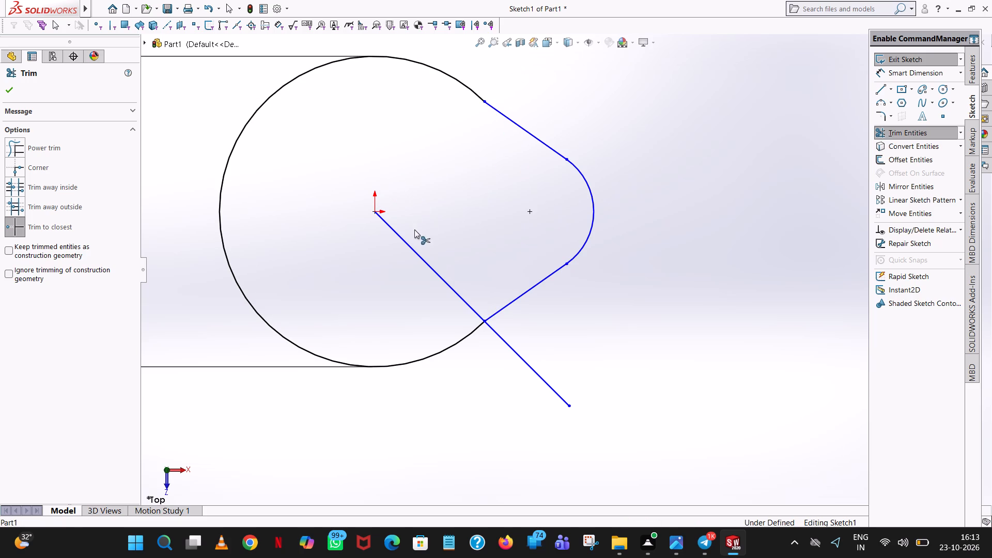
left_click(408, 244)
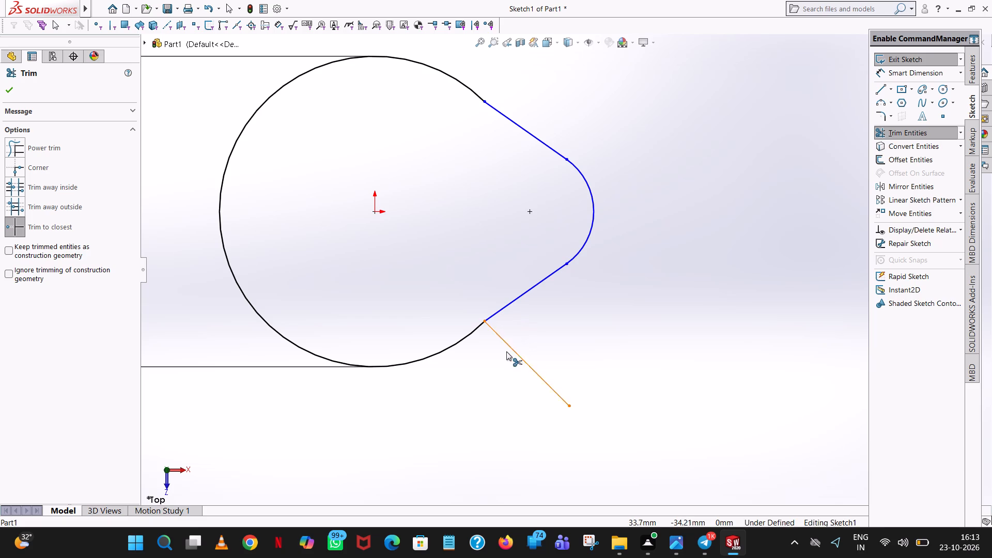
left_click(514, 346)
left_click(512, 352)
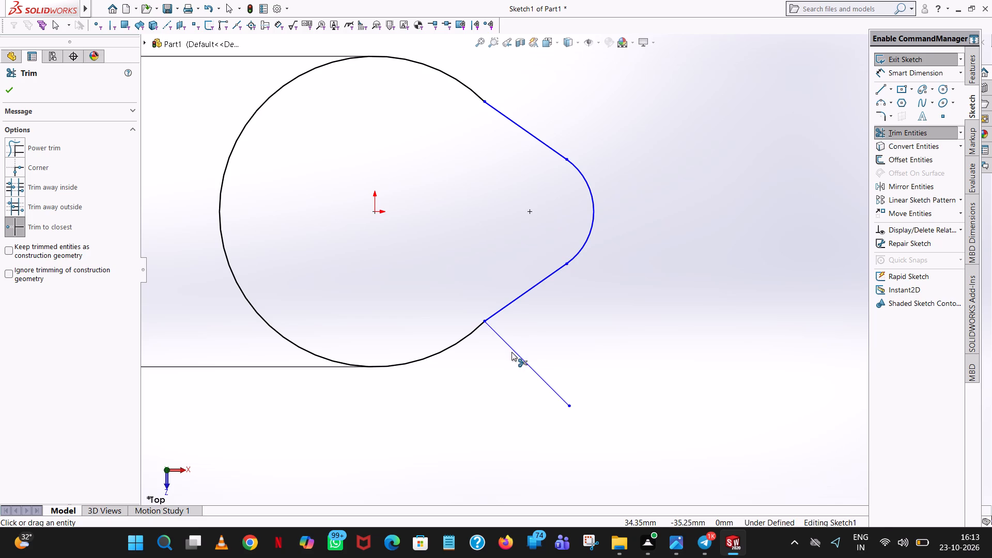
left_click(512, 352)
left_click(513, 352)
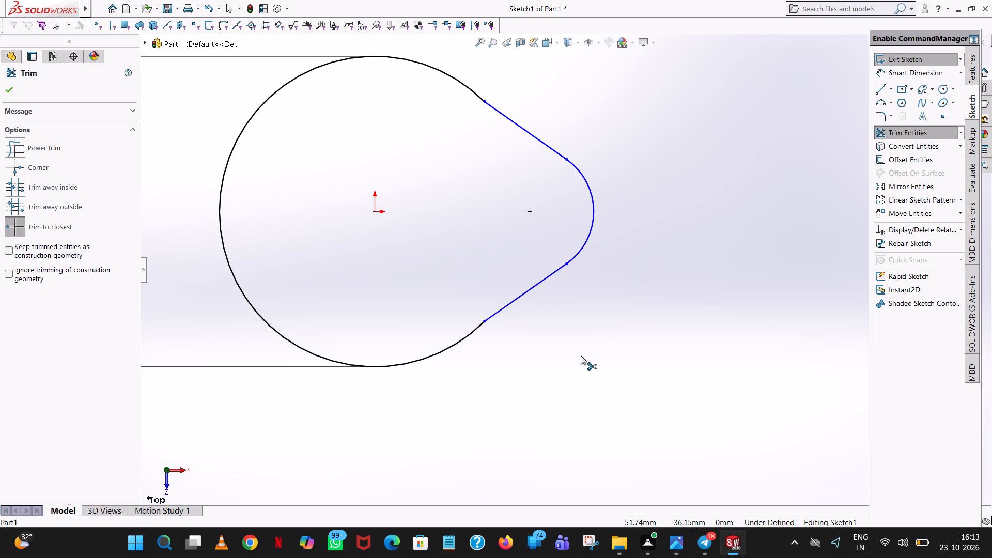
Dimension the radius of the small end arc in the cam-shaped sketch, accepting the proposed value.
scroll(498, 344, "up", 3)
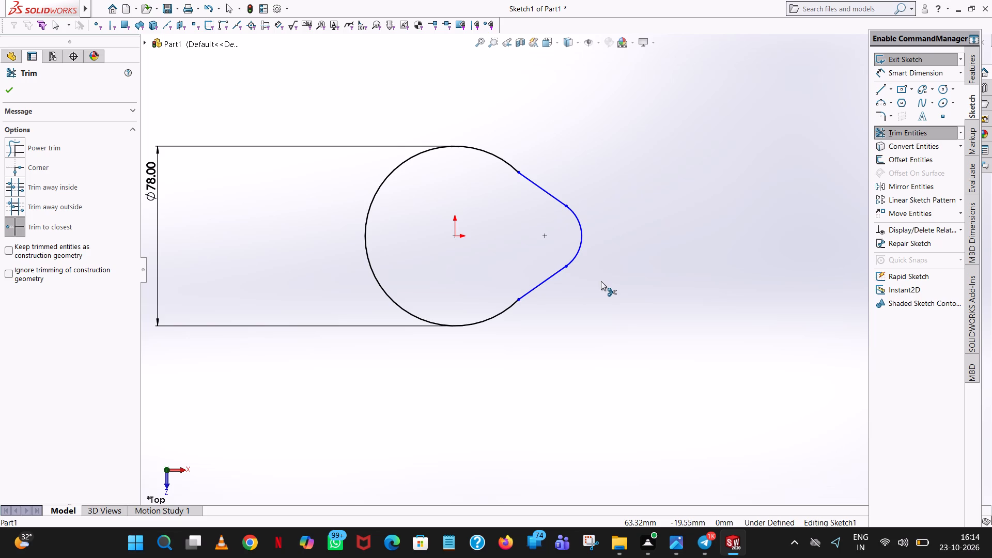
left_click(931, 68)
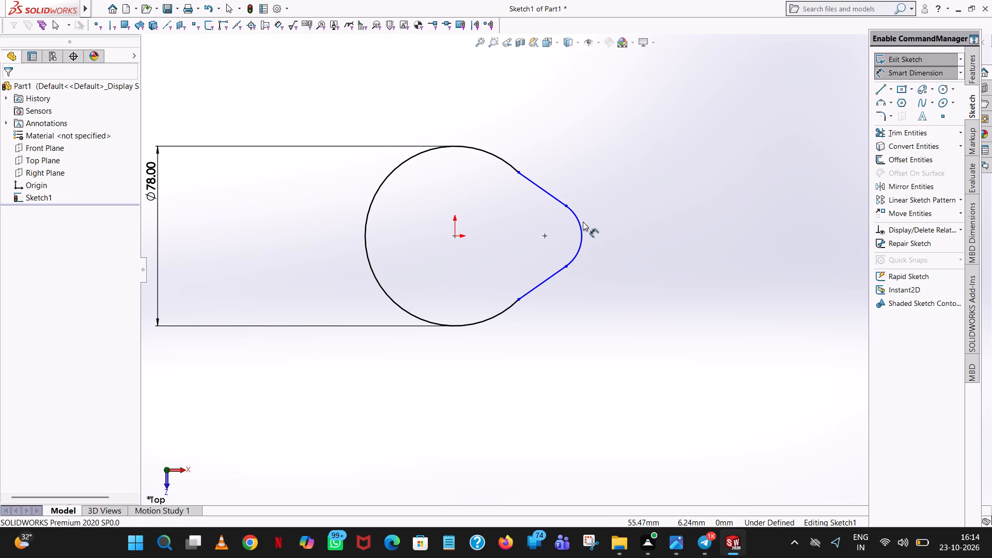
left_click(581, 225)
left_click(719, 148)
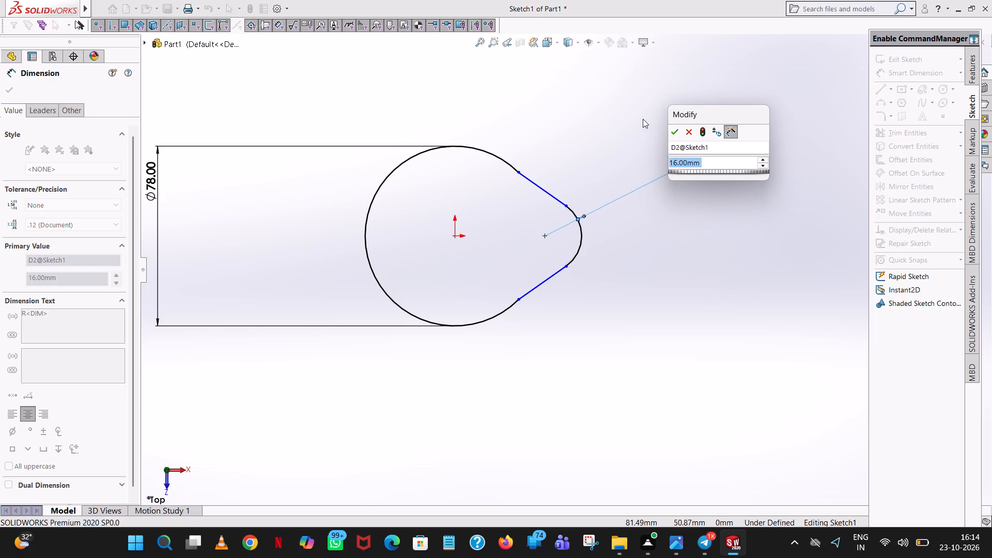
left_click(671, 125)
left_click(607, 129)
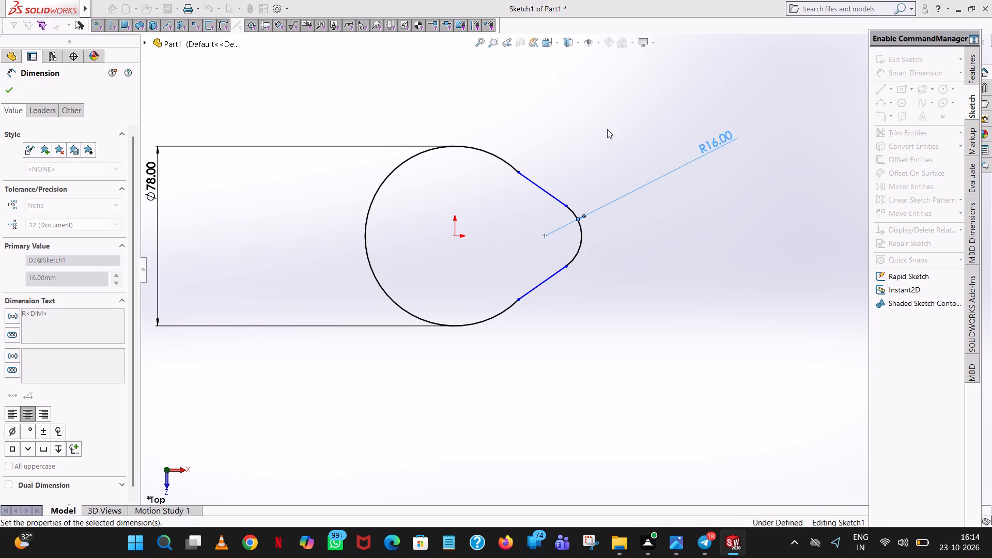
Dimension the lengths of the upper and lower straight tangent lines, accepting the proposed values.
left_click(529, 177)
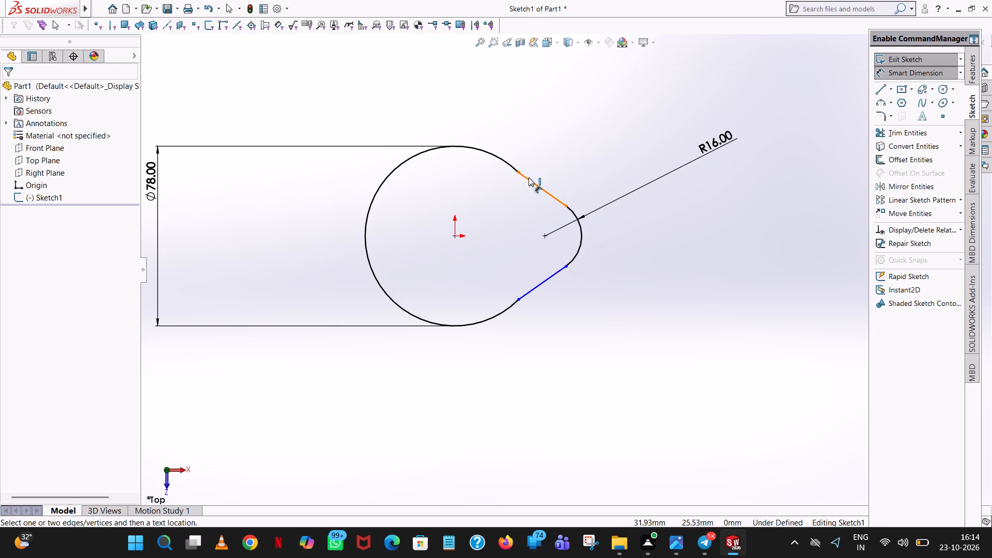
left_click(575, 149)
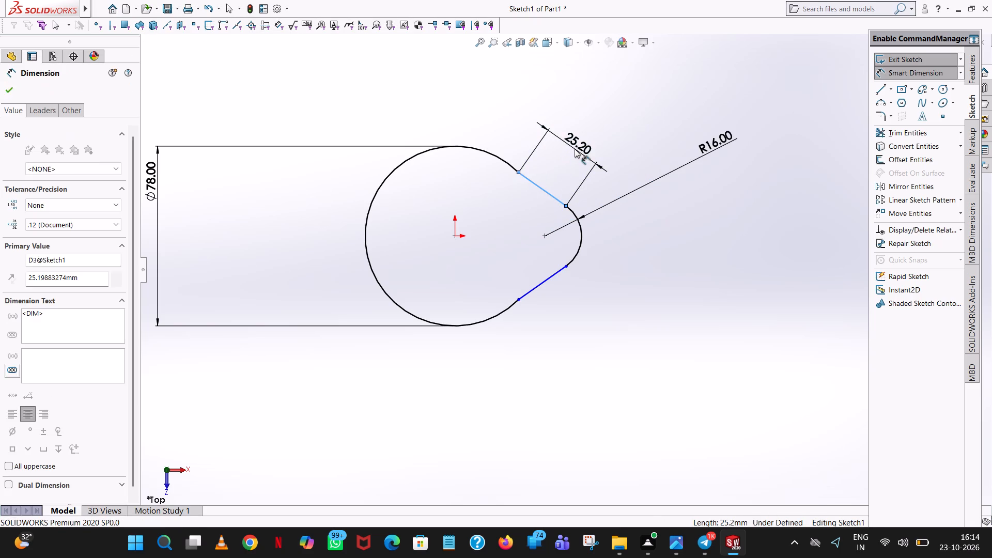
left_click(530, 129)
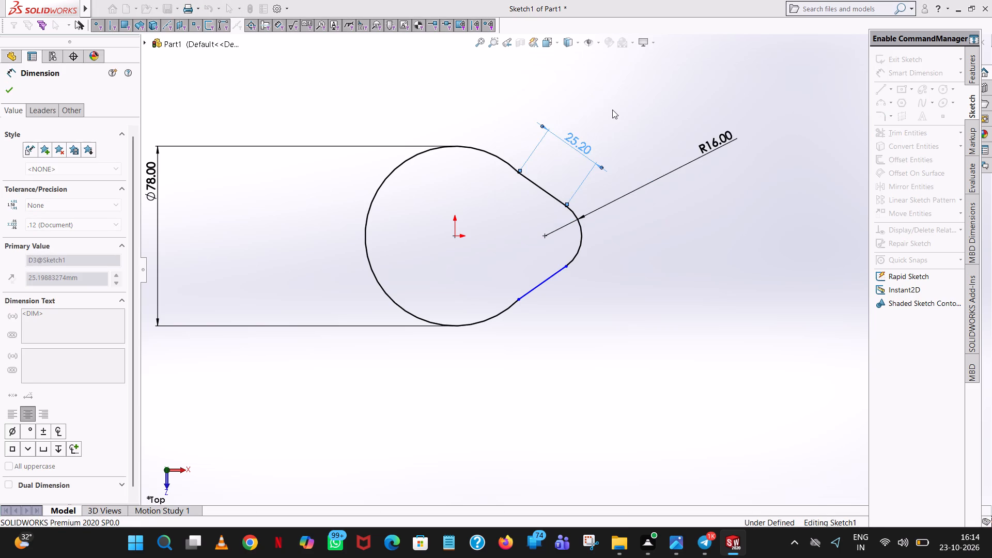
left_click(613, 109)
left_click(553, 274)
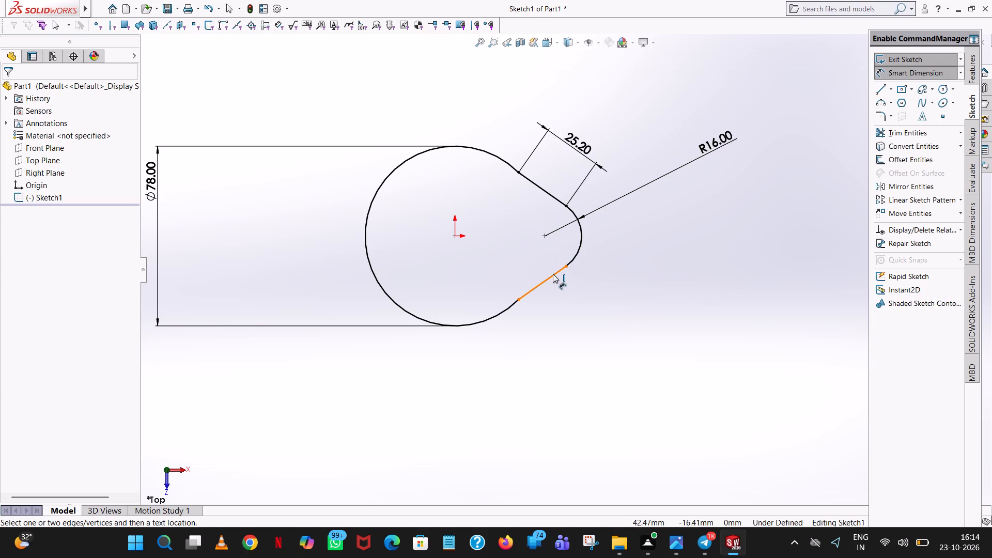
left_click(586, 323)
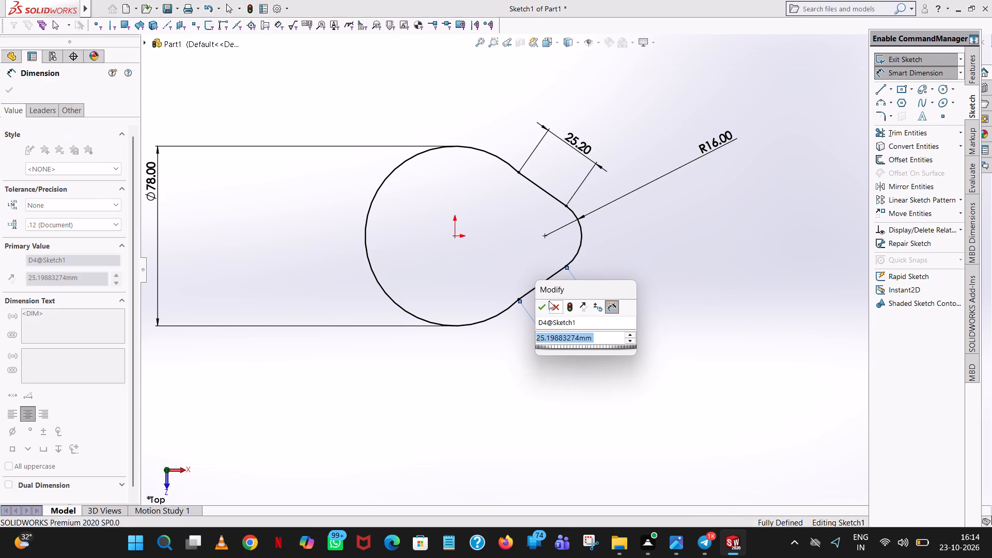
left_click(539, 310)
left_click(657, 239)
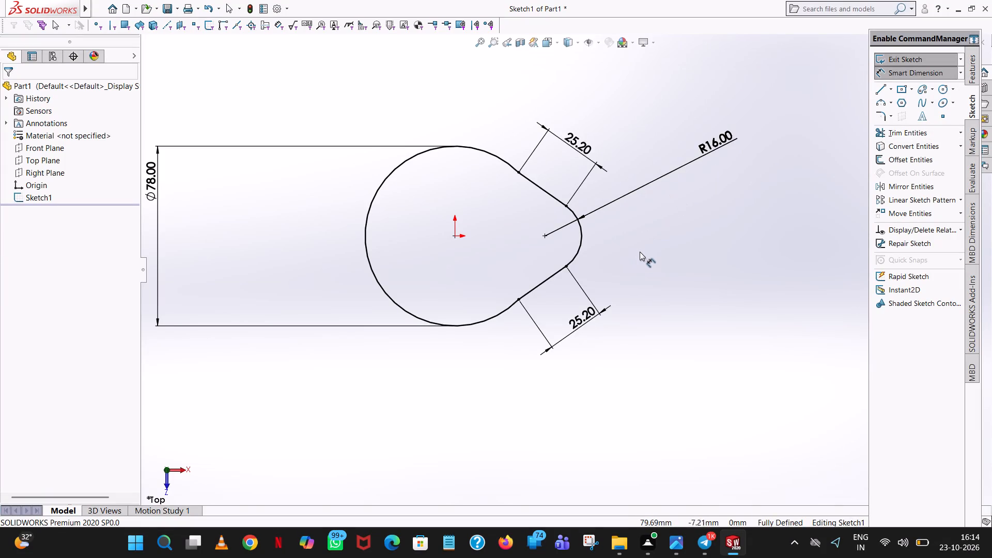
Extrude the closed cam profile as a blind boss 20 mm deep from the sketch plane.
middle_click_drag(644, 245, 632, 43)
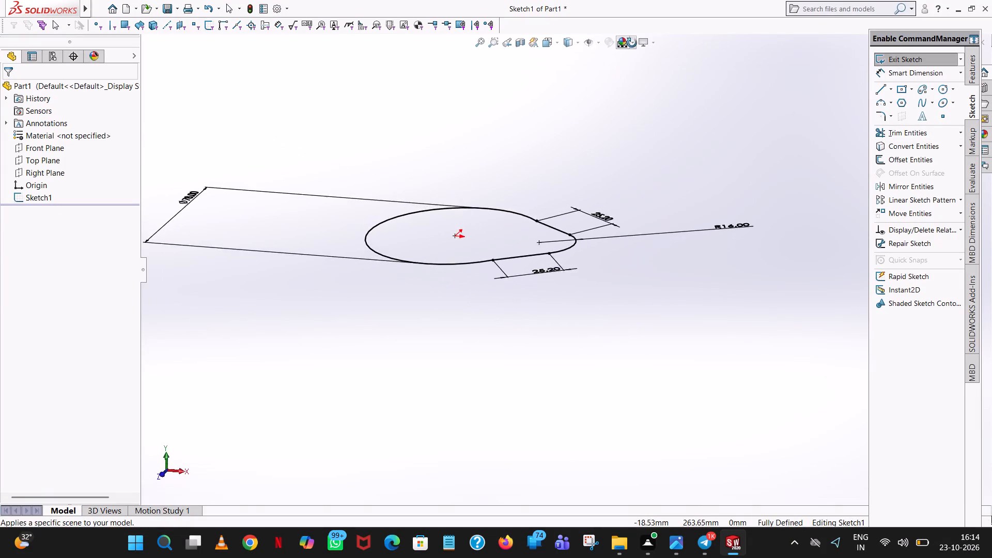
middle_click_drag(632, 43, 621, 172)
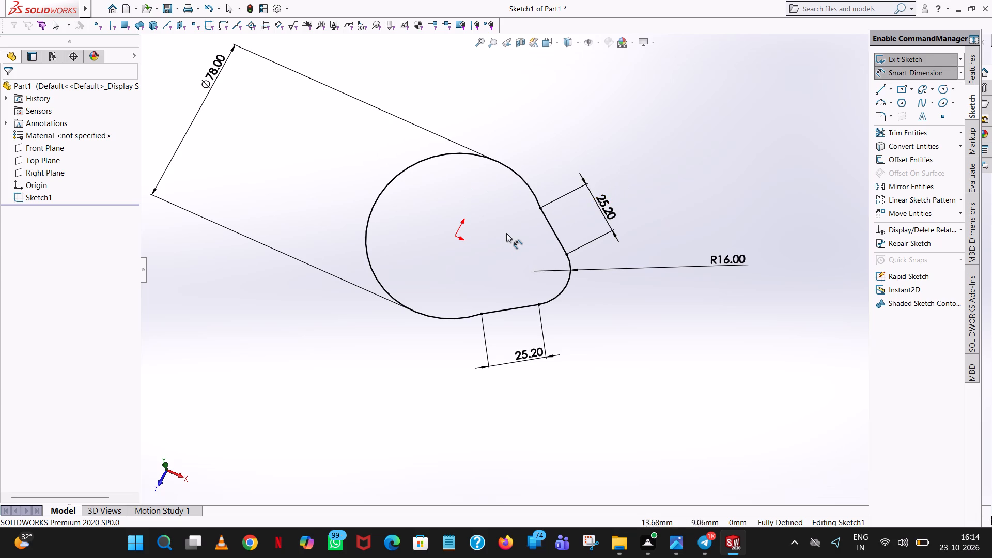
scroll(514, 234, "down", 2)
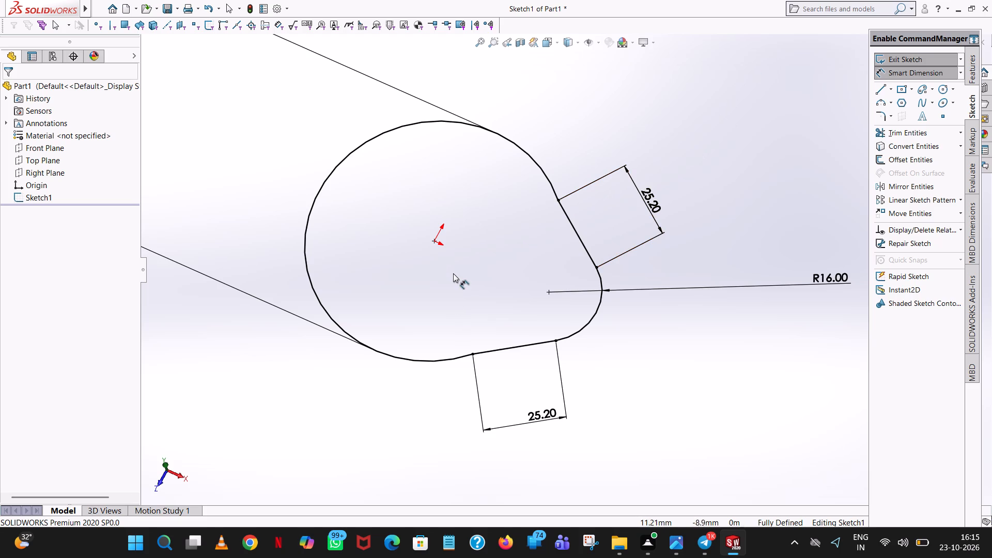
middle_click_drag(455, 256, 568, 232)
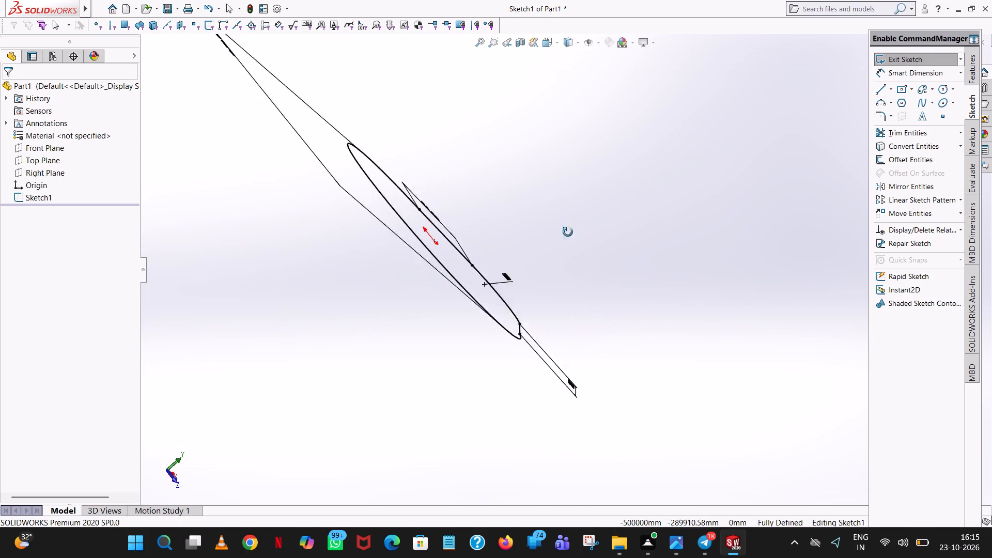
middle_click_drag(568, 232, 536, 378)
scroll(475, 406, "up", 1)
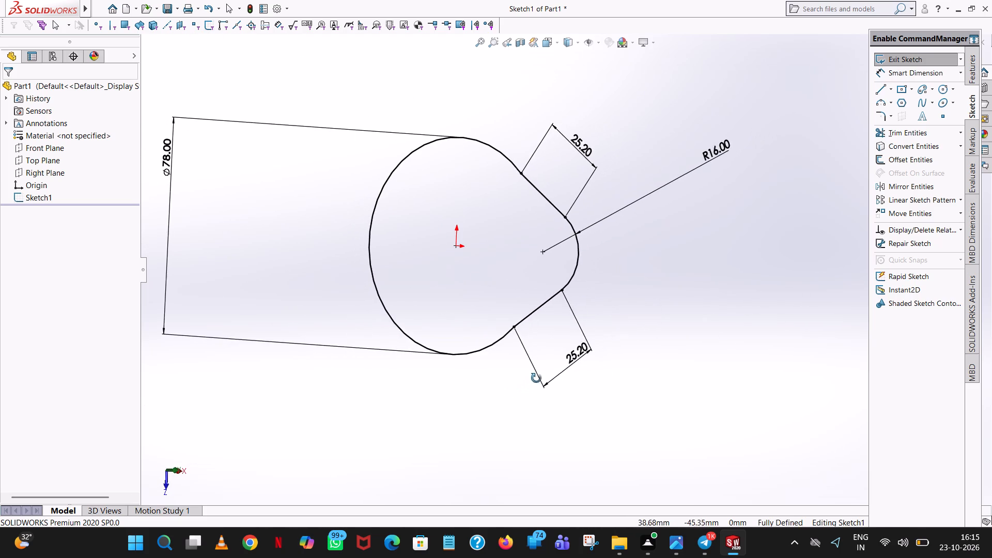
middle_click_drag(536, 378, 526, 310)
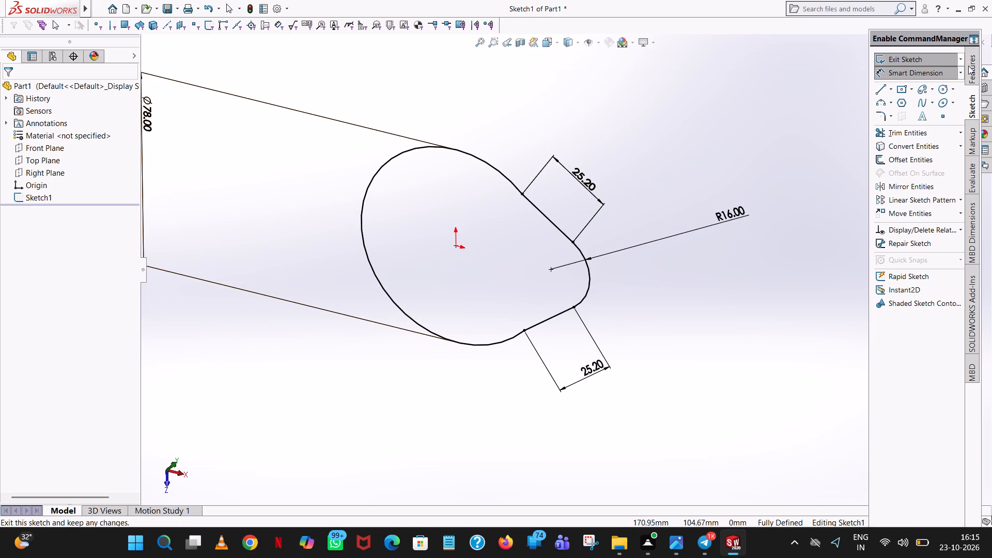
left_click(969, 66)
left_click(938, 56)
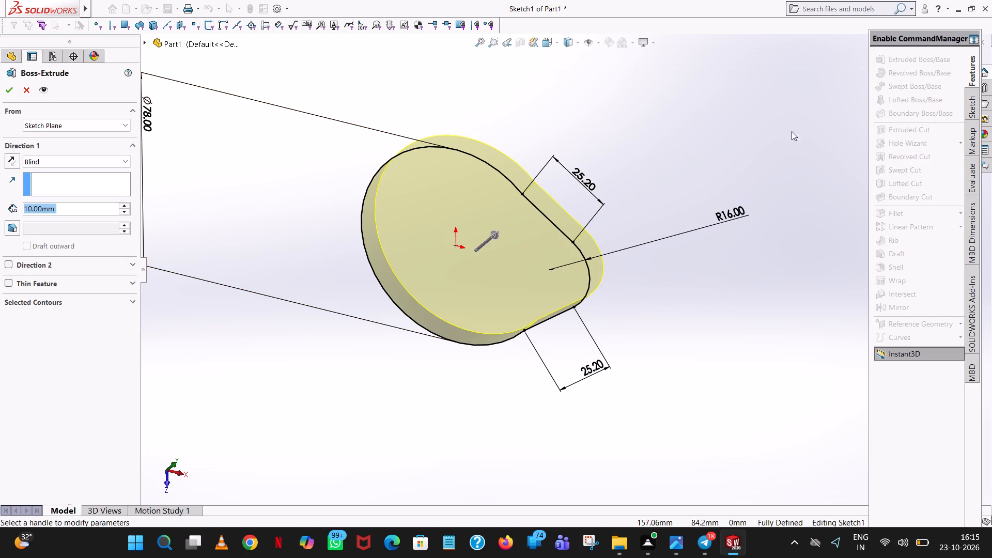
left_click(126, 206)
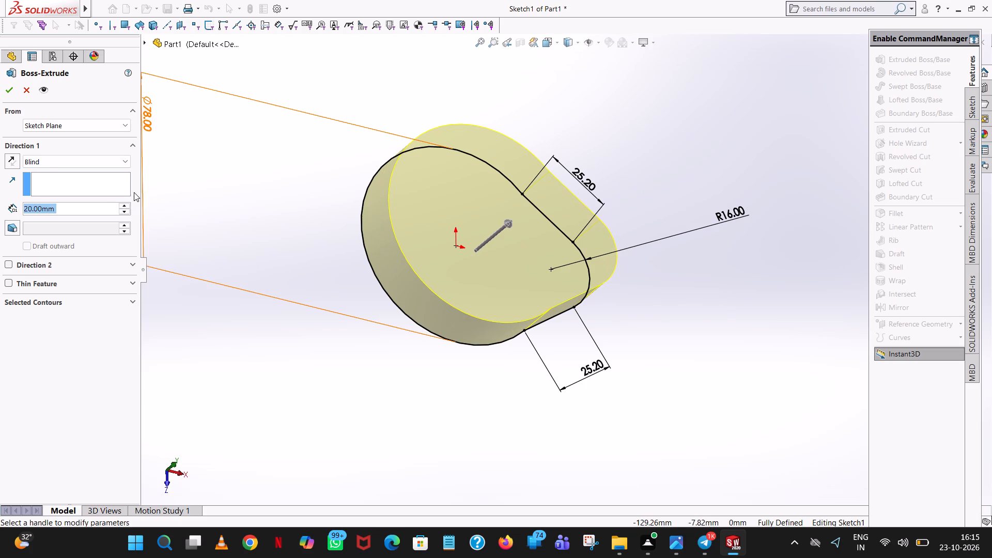
left_click(10, 85)
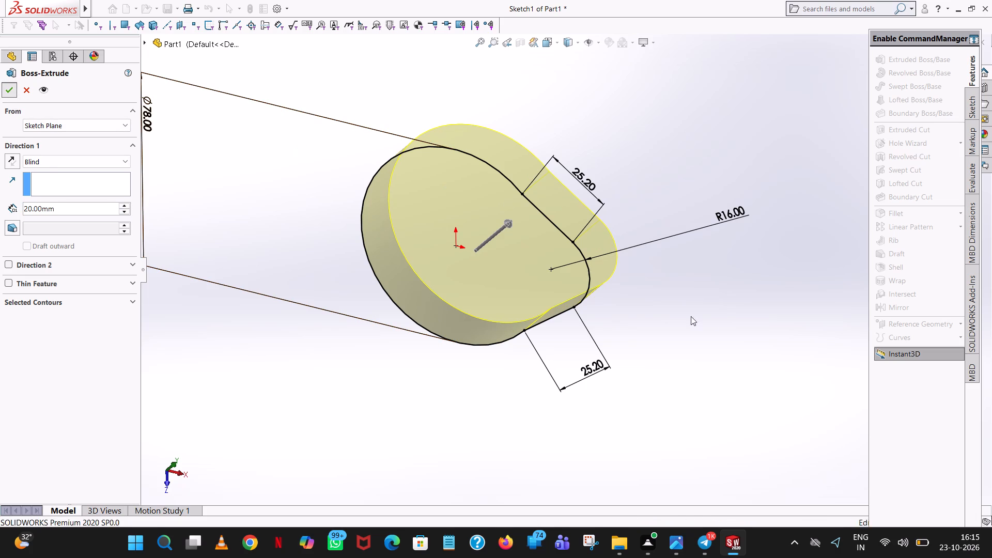
left_click(727, 320)
Start a boss-extrude sketch on the cam's top face and draw a circle of 15 mm radius centred on the origin.
middle_click_drag(711, 318, 793, 122)
scroll(710, 287, "up", 1)
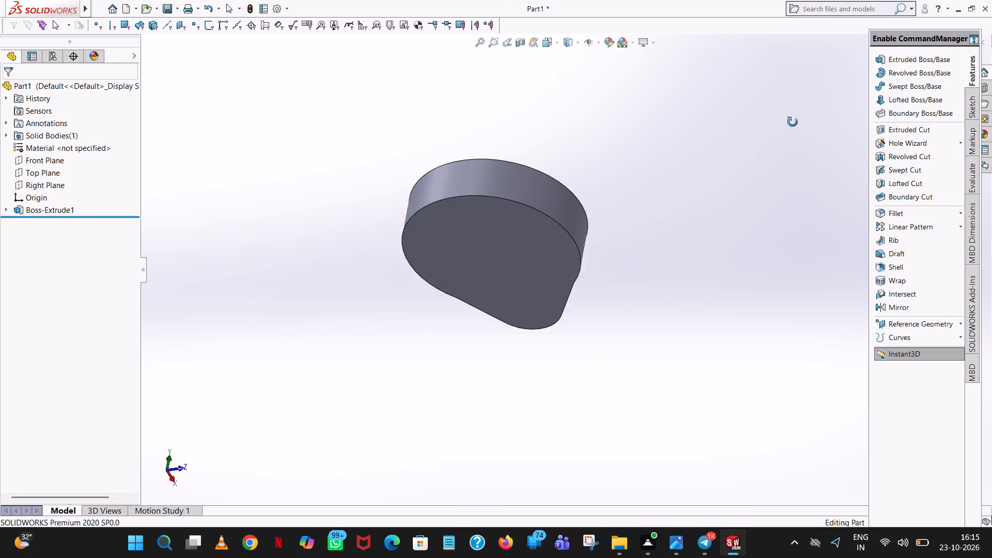
middle_click_drag(793, 122, 764, 392)
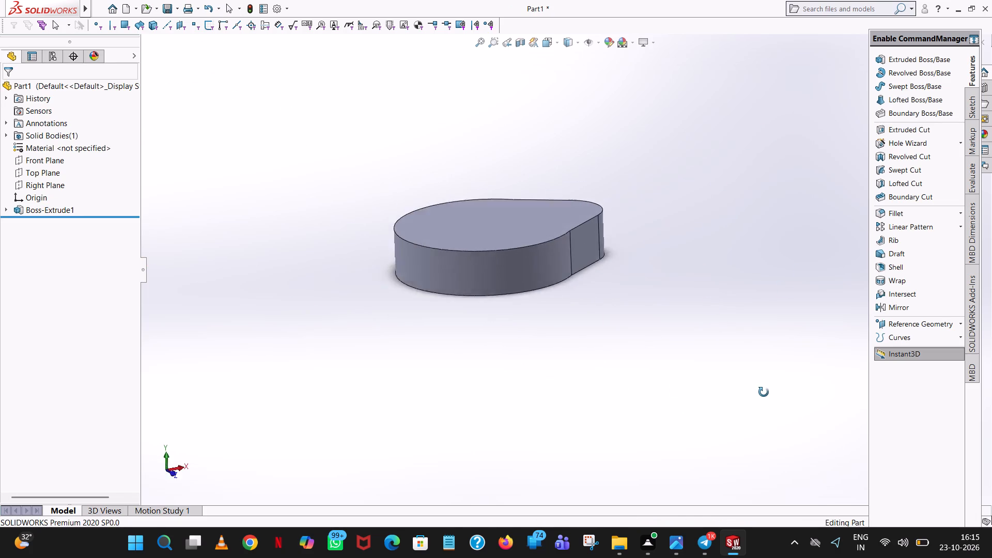
middle_click_drag(764, 392, 713, 507)
middle_click_drag(648, 318, 672, 420)
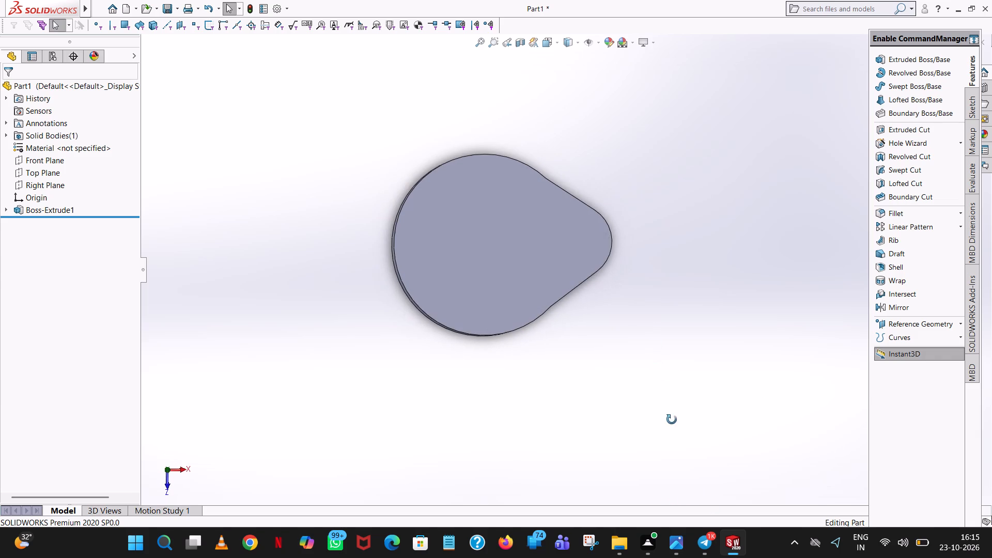
middle_click_drag(672, 420, 672, 420)
scroll(645, 226, "down", 1)
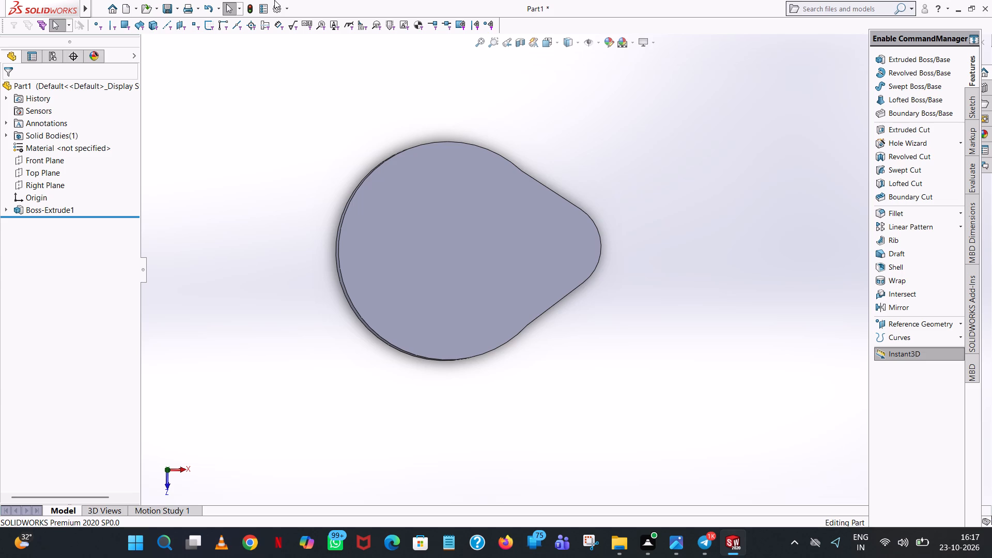
left_click(886, 61)
left_click(440, 268)
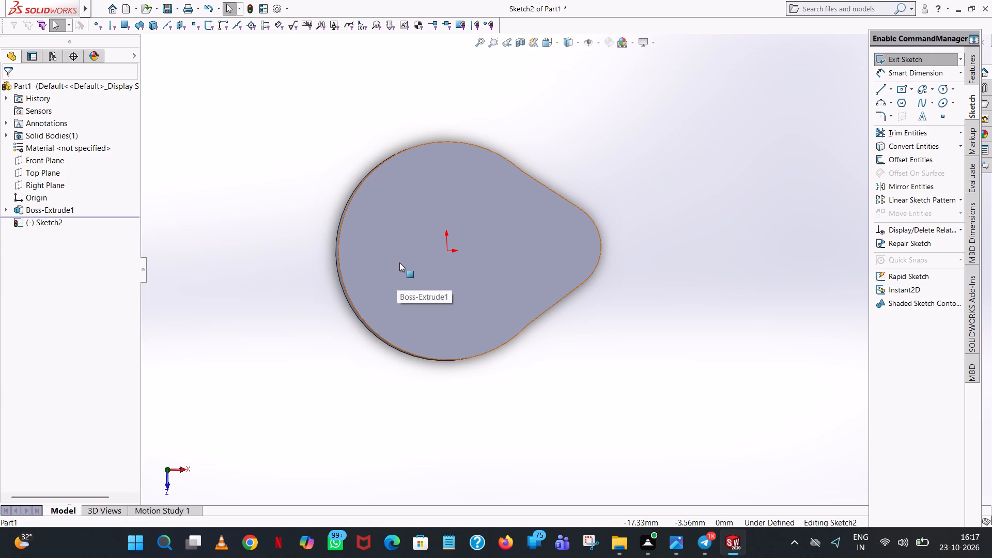
left_click(941, 92)
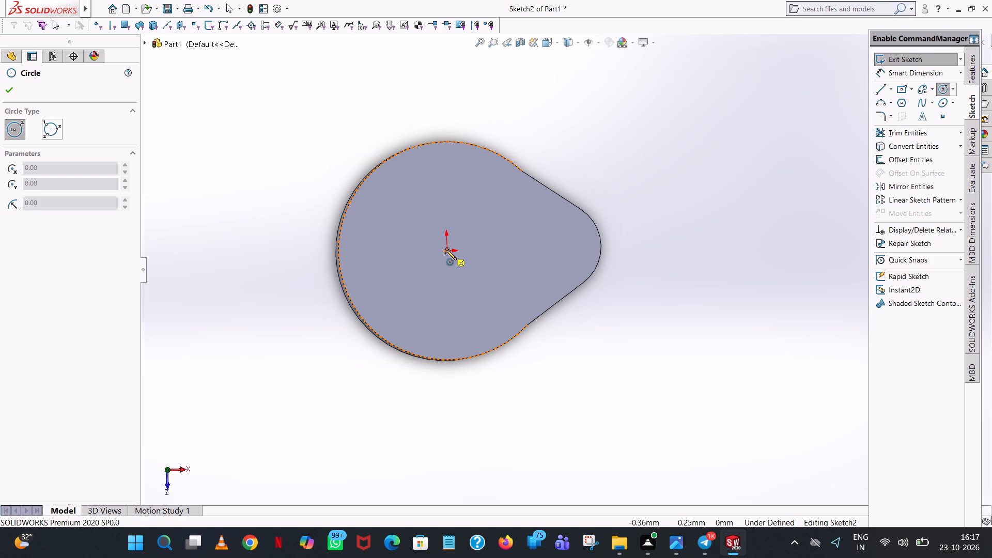
left_click(446, 250)
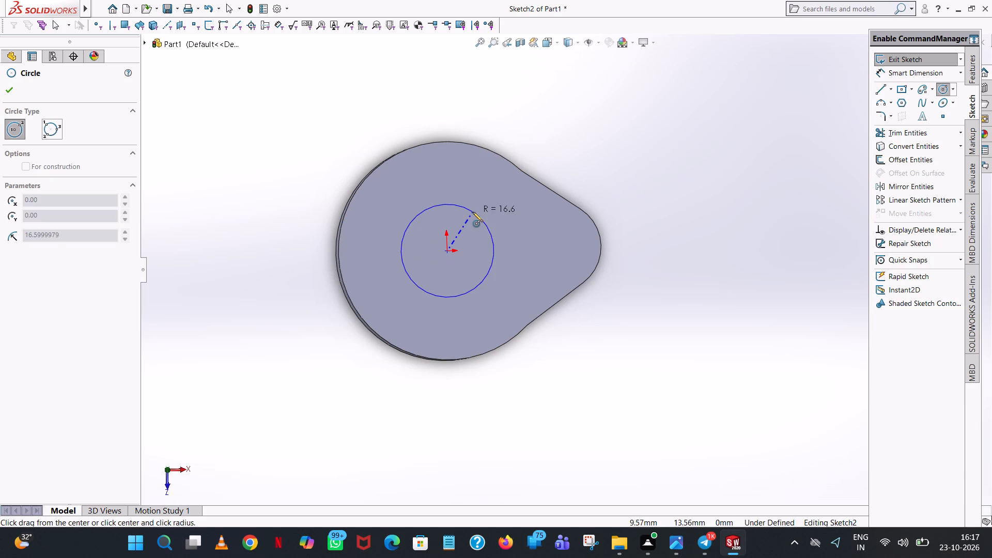
left_click(473, 212)
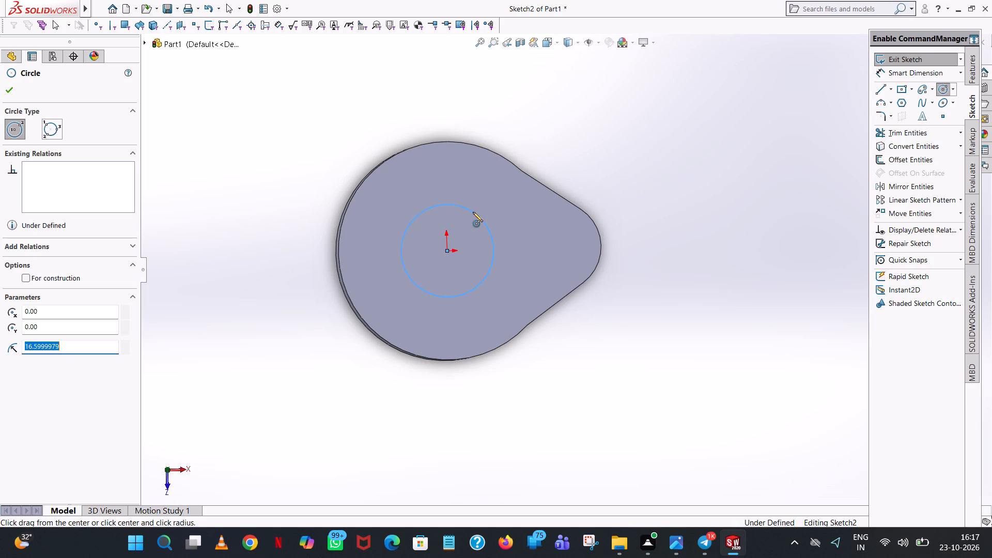
type("15")
key("Return")
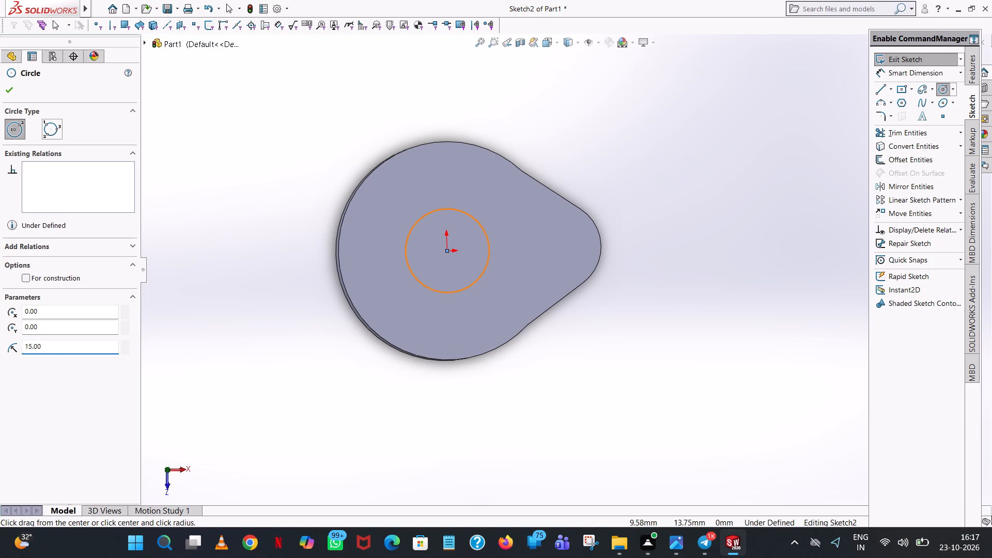
left_click(5, 90)
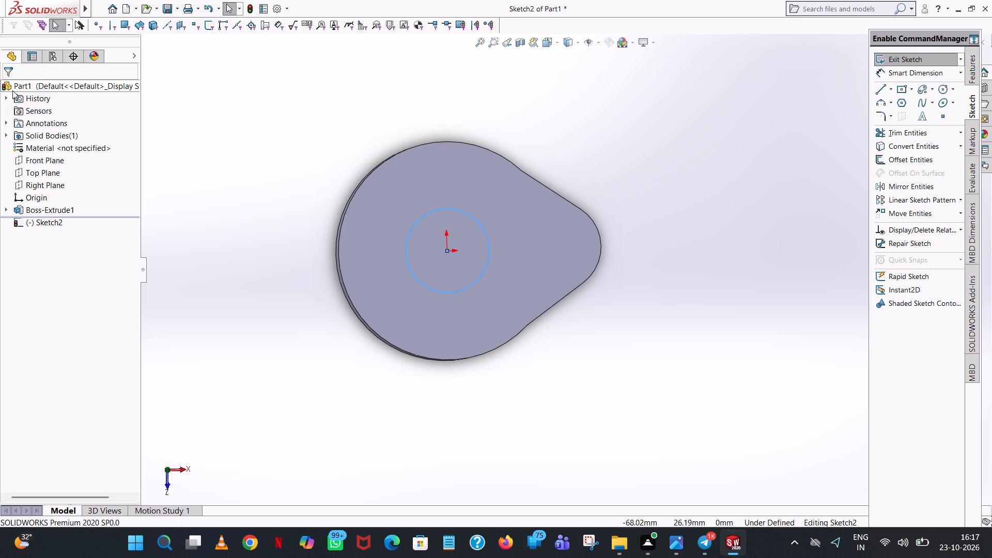
left_click(695, 95)
Dimension the diameter of the circle at the origin, accepting the proposed value.
left_click(931, 73)
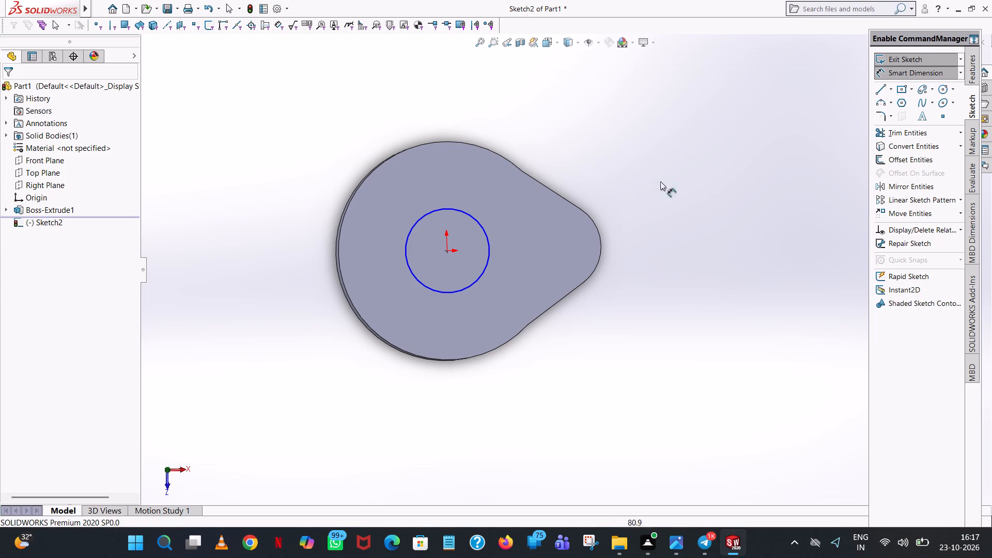
left_click(484, 230)
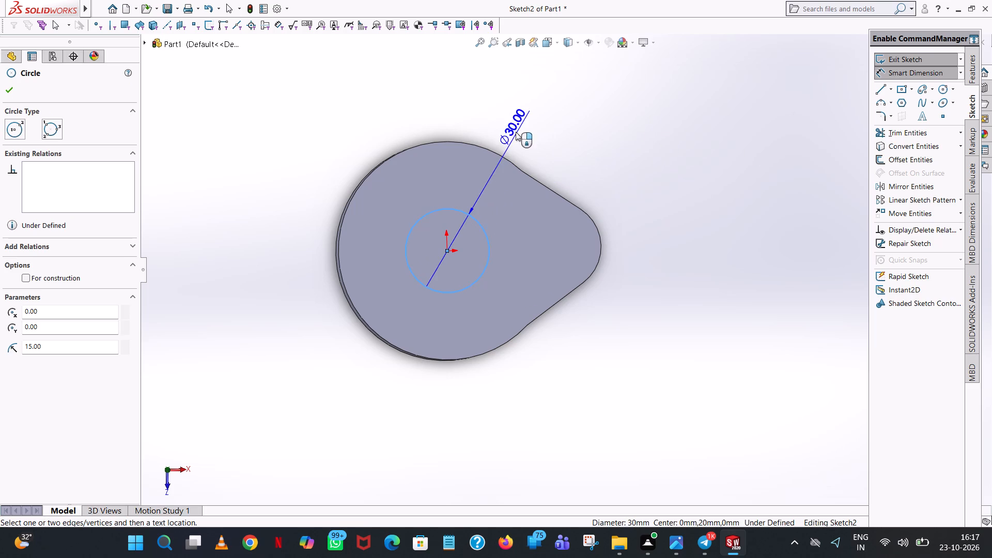
left_click(517, 109)
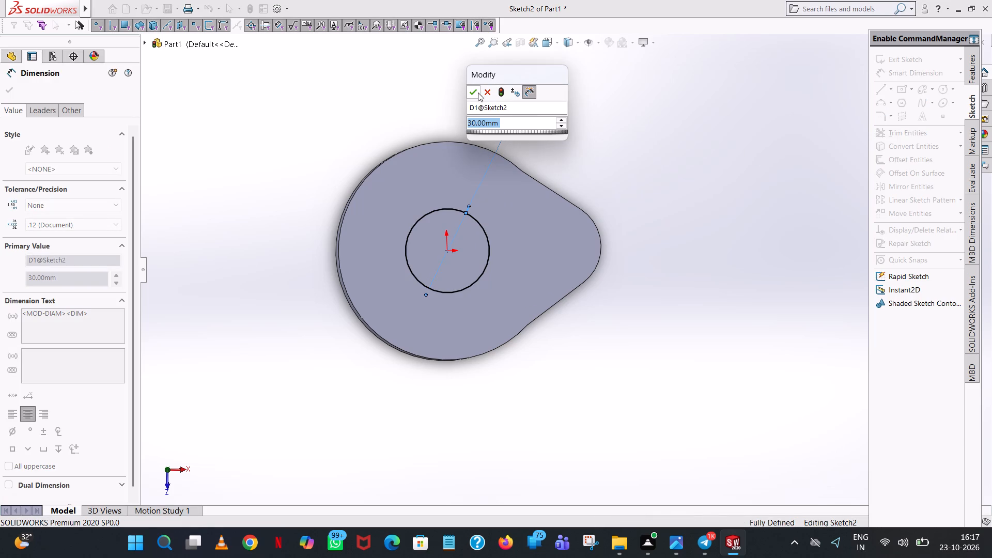
left_click(477, 91)
left_click(634, 92)
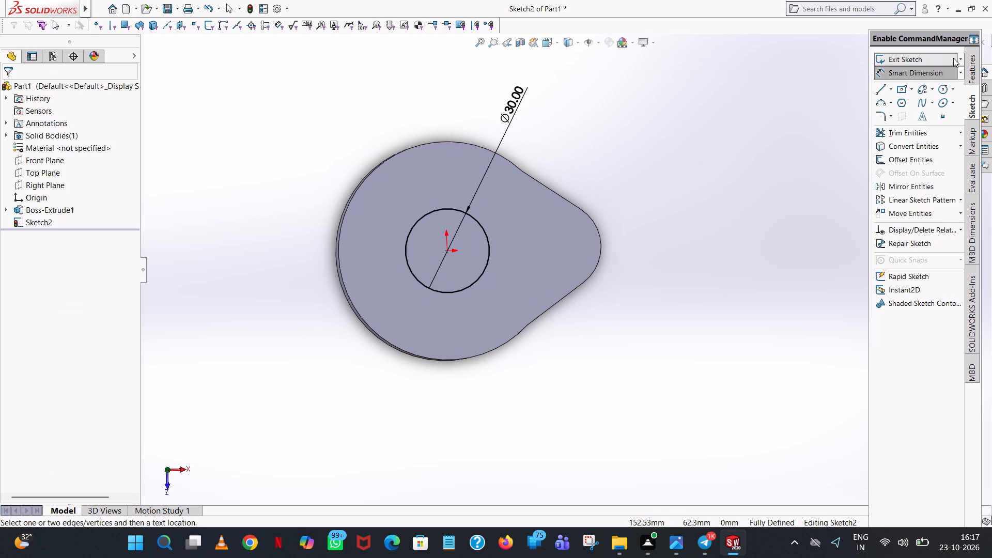
Extrude the 30 mm circle as a blind boss 65 mm (85-20) upward from the cam's top face, merged with the body.
left_click(971, 73)
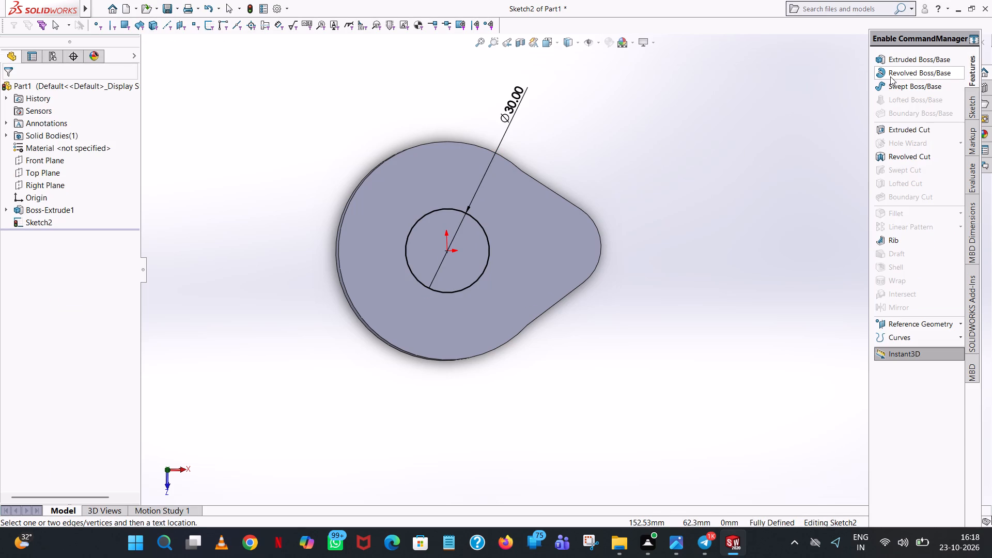
left_click(929, 61)
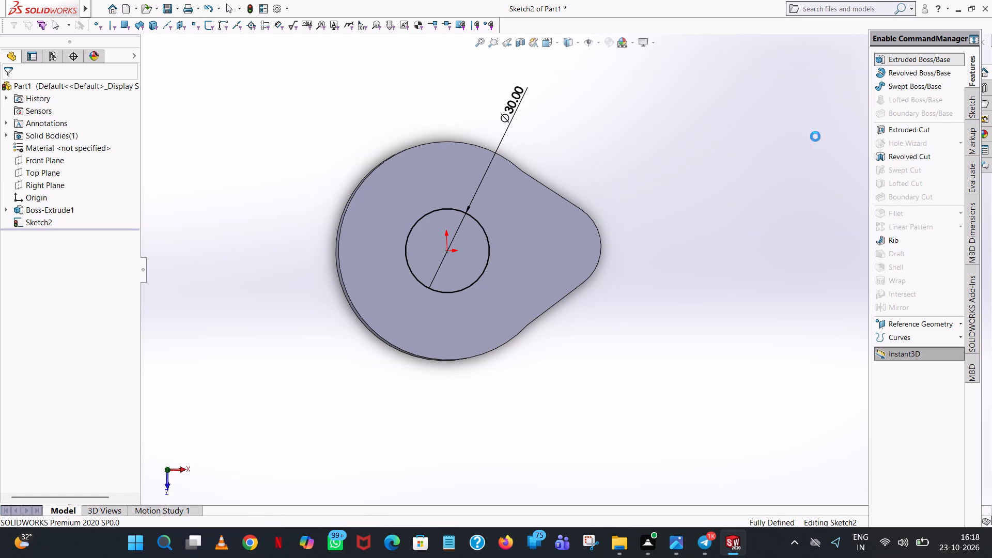
middle_click_drag(629, 367, 580, 223)
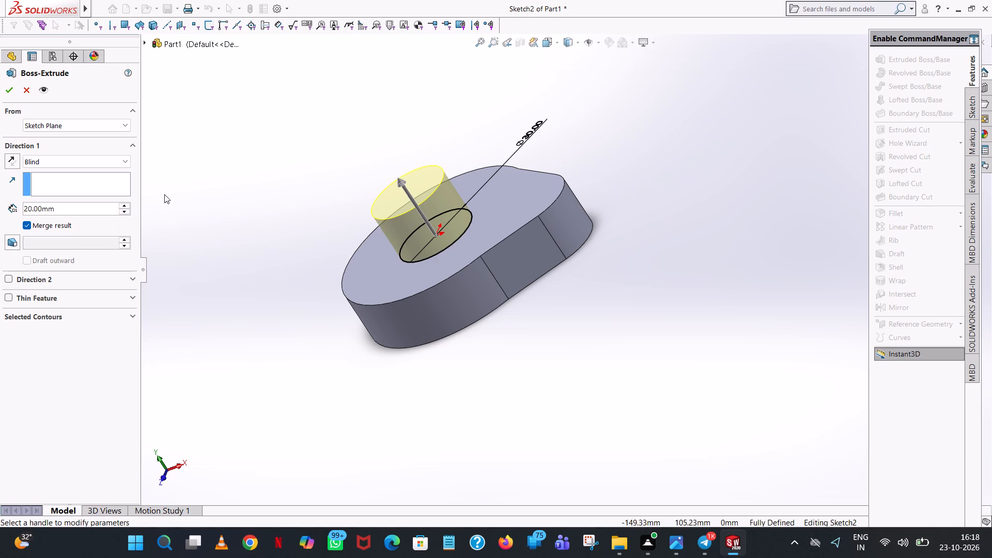
double_click(87, 204)
type("85-")
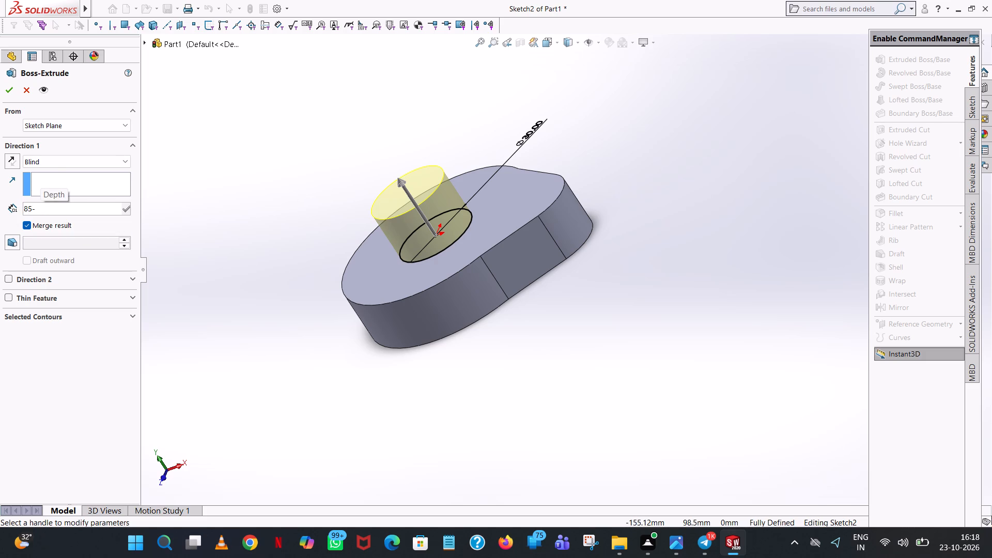
type("20")
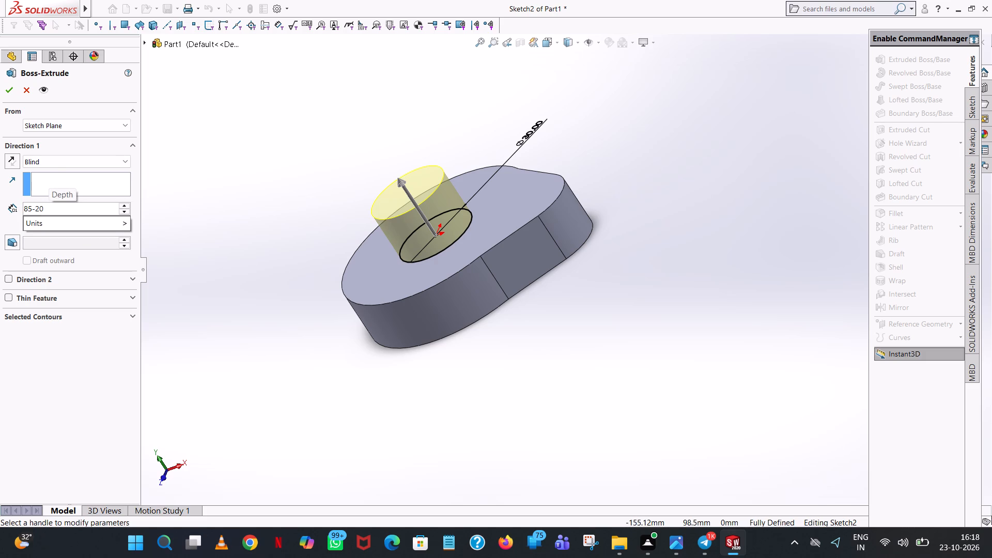
key("Return")
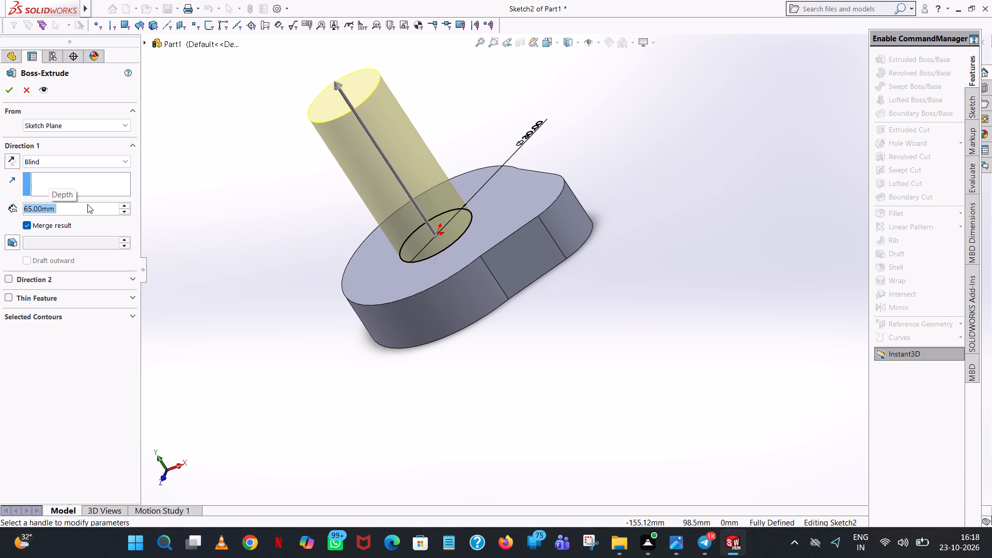
left_click(2, 86)
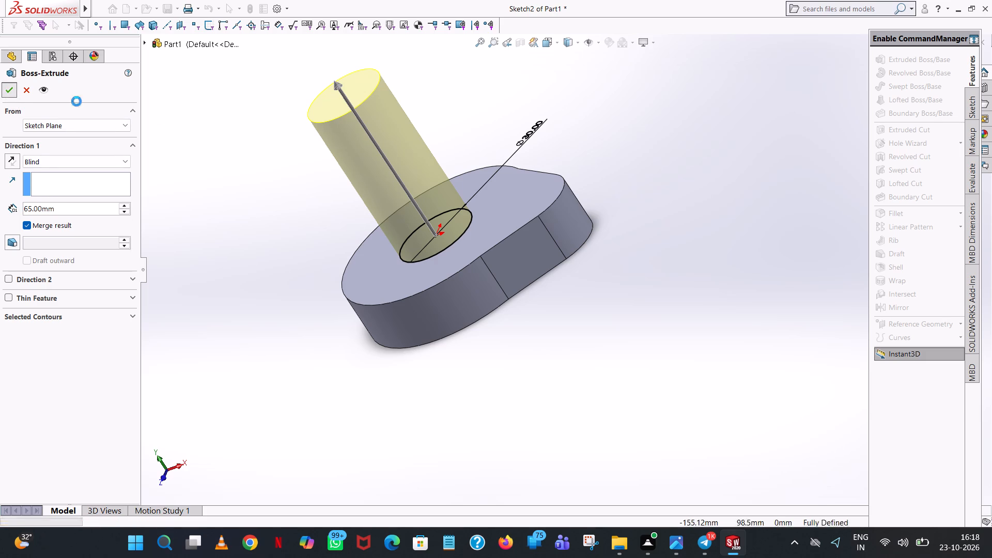
left_click(552, 94)
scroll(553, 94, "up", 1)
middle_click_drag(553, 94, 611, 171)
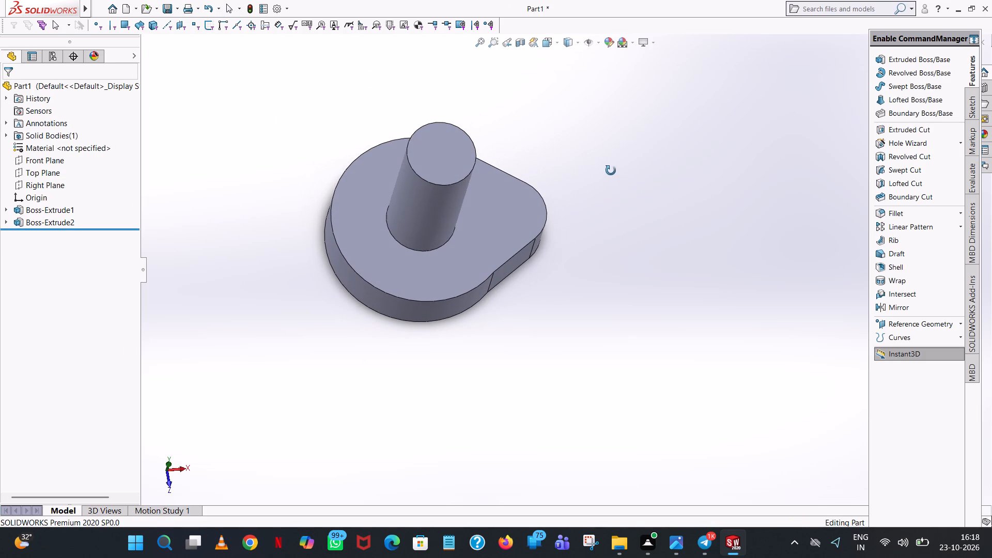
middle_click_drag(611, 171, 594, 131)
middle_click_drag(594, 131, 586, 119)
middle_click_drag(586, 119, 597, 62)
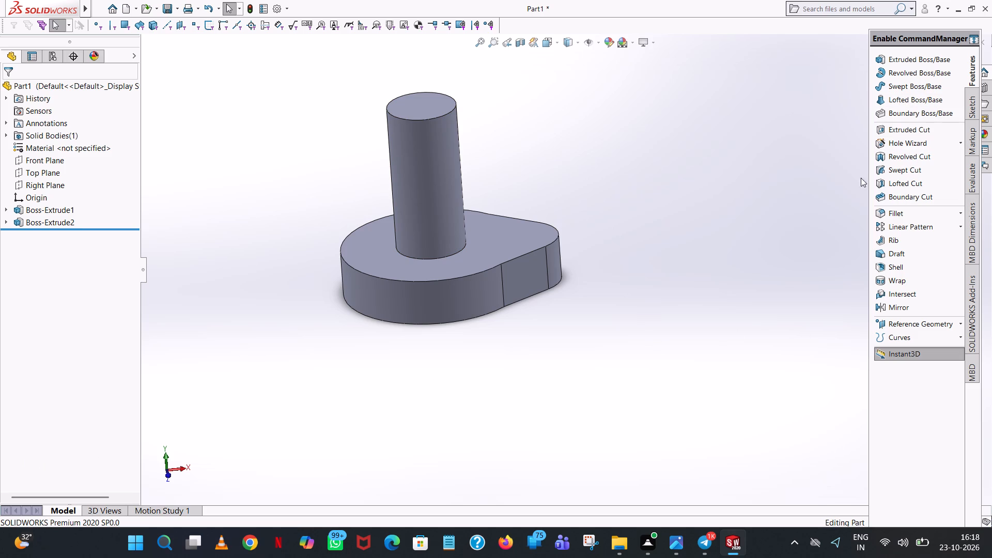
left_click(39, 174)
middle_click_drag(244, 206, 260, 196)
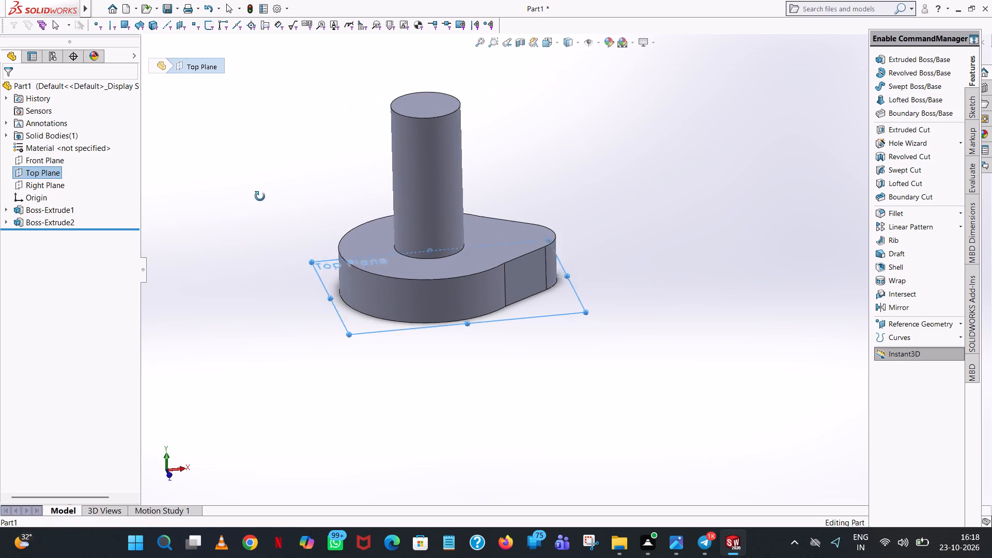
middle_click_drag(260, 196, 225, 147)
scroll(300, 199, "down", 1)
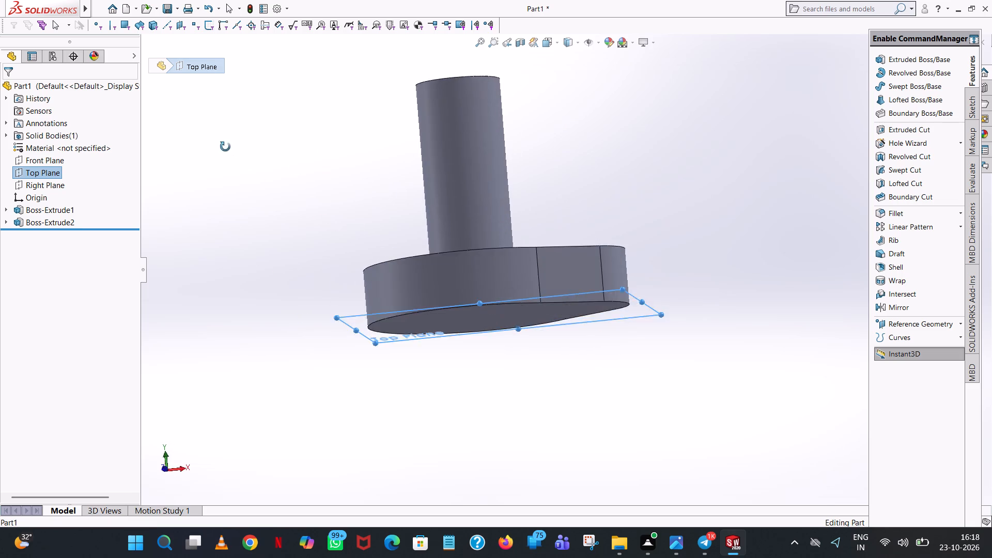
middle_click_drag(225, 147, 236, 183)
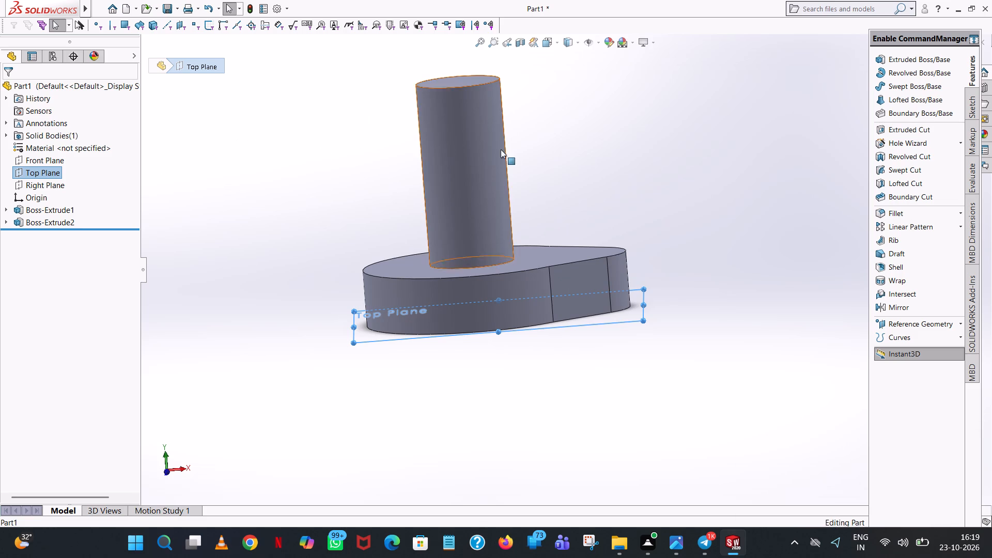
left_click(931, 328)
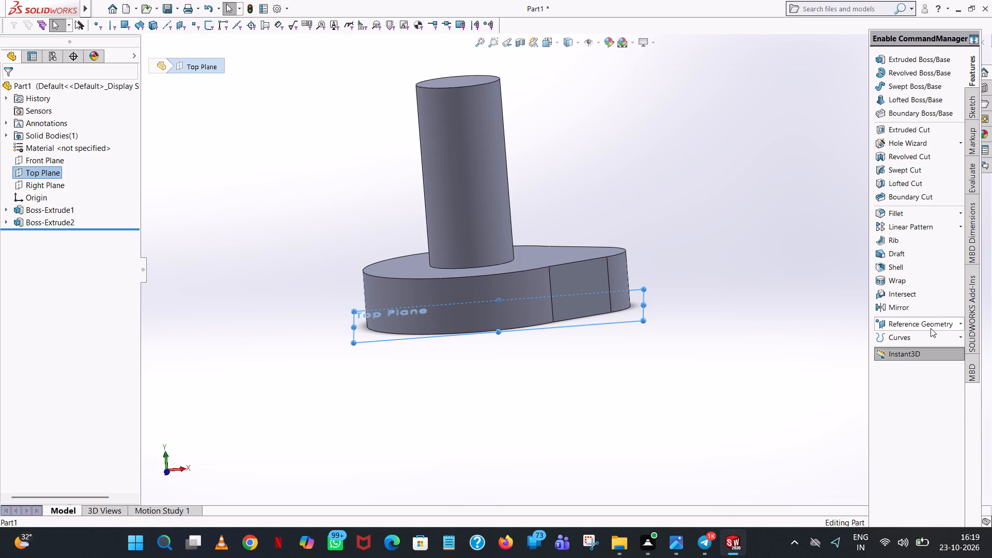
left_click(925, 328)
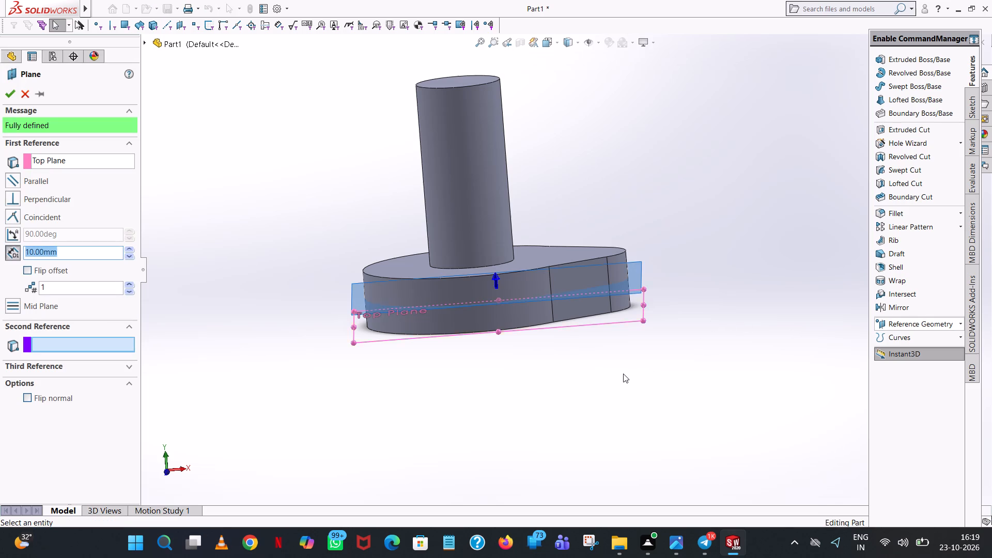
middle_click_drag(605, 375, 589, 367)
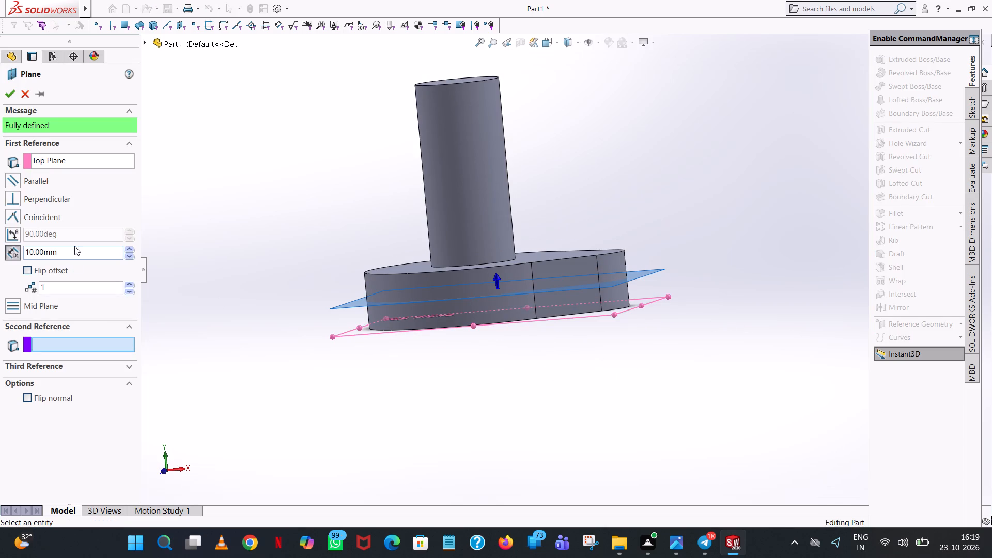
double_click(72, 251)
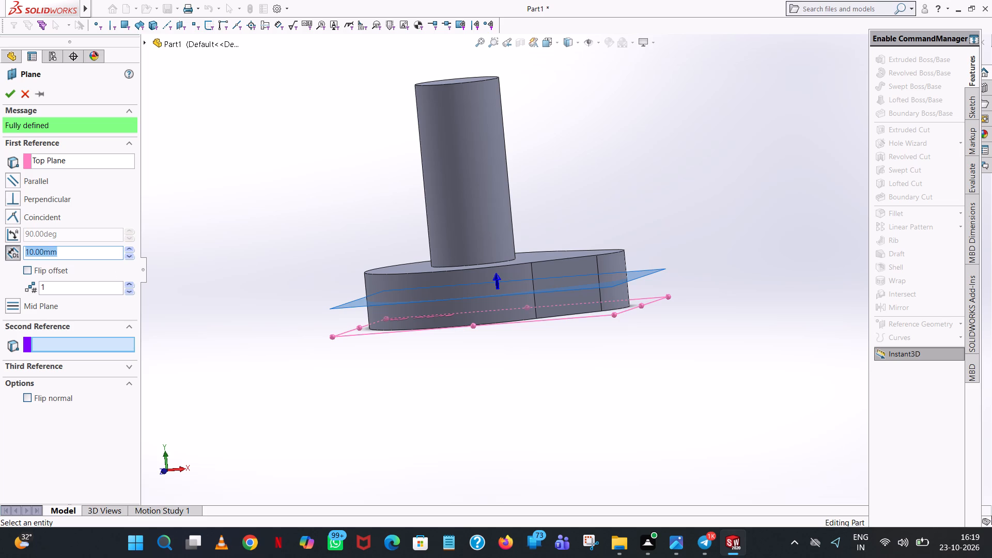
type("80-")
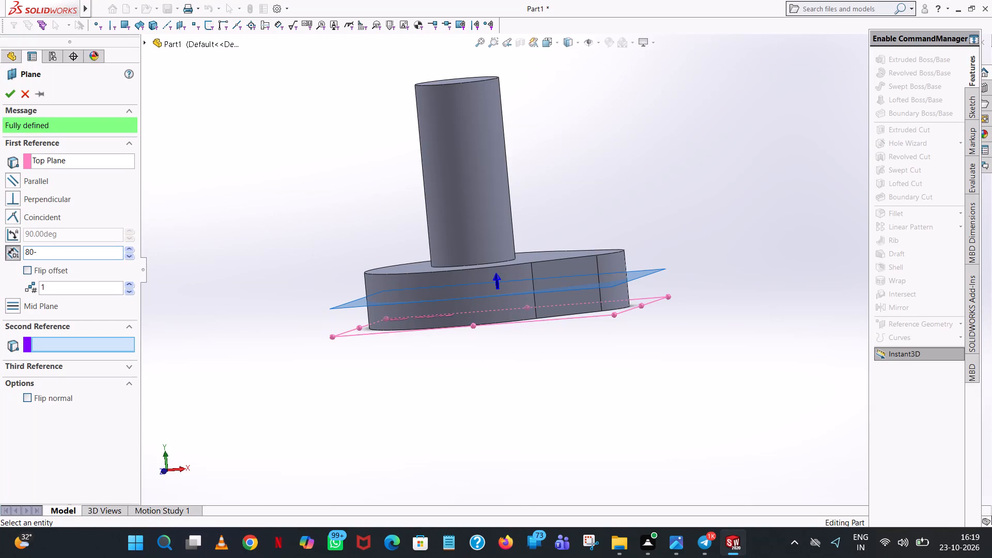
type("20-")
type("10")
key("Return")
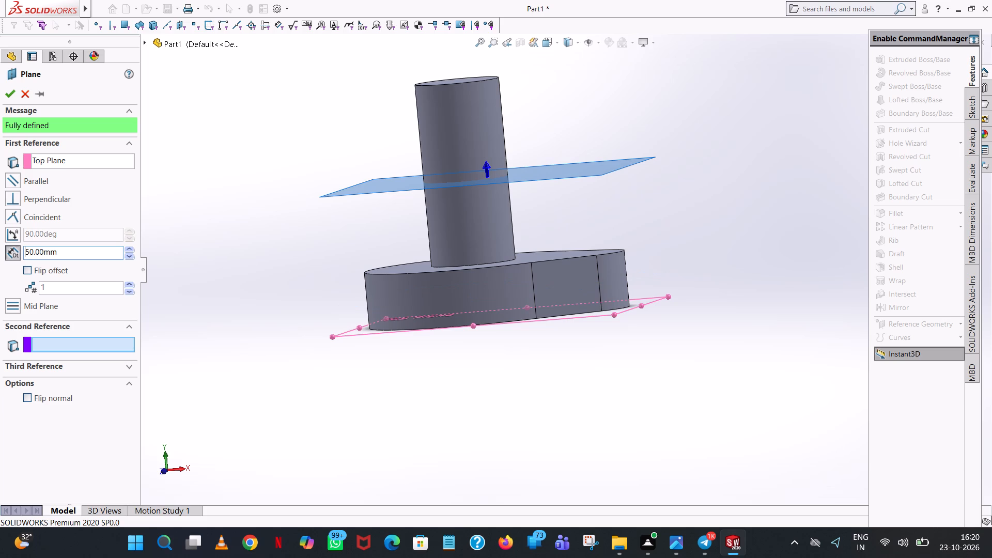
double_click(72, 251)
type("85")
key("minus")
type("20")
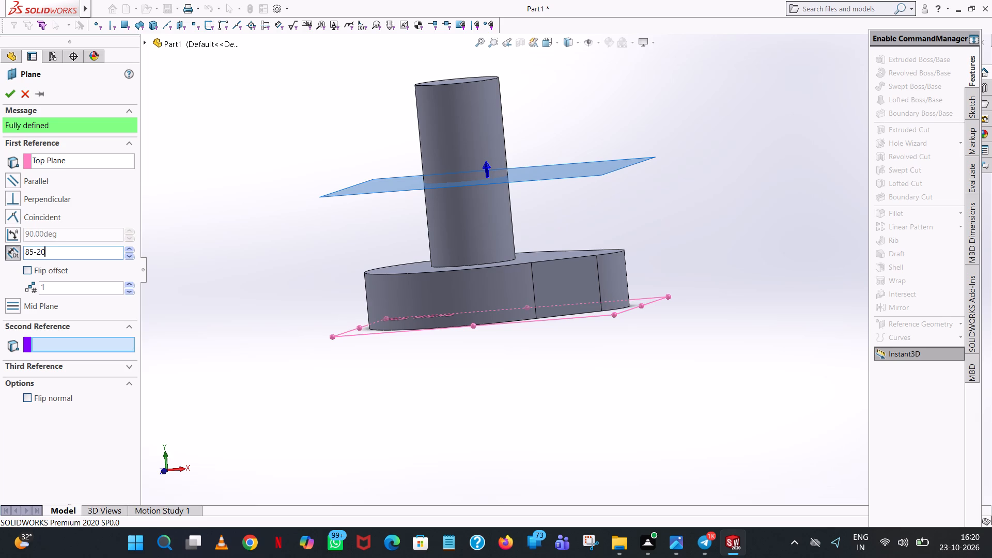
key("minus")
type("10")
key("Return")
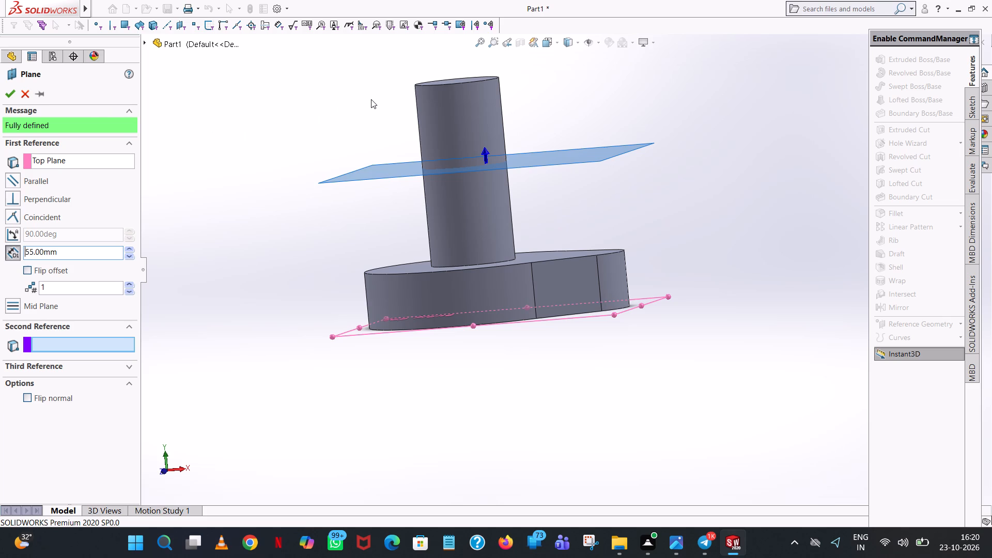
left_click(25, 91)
Open the upright cylinder's boss-extrude definition to check its depth setting.
left_click(454, 127)
right_click(454, 127)
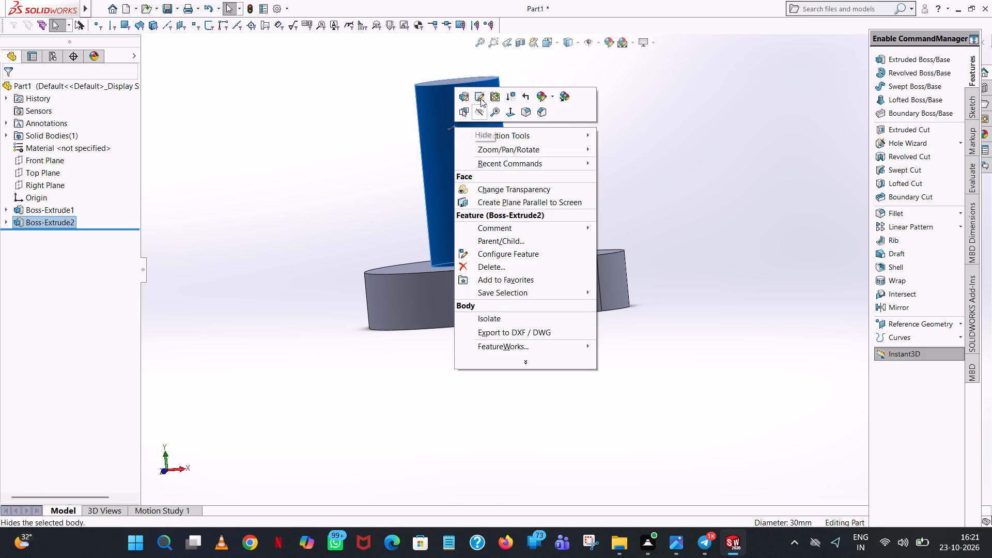
left_click(460, 100)
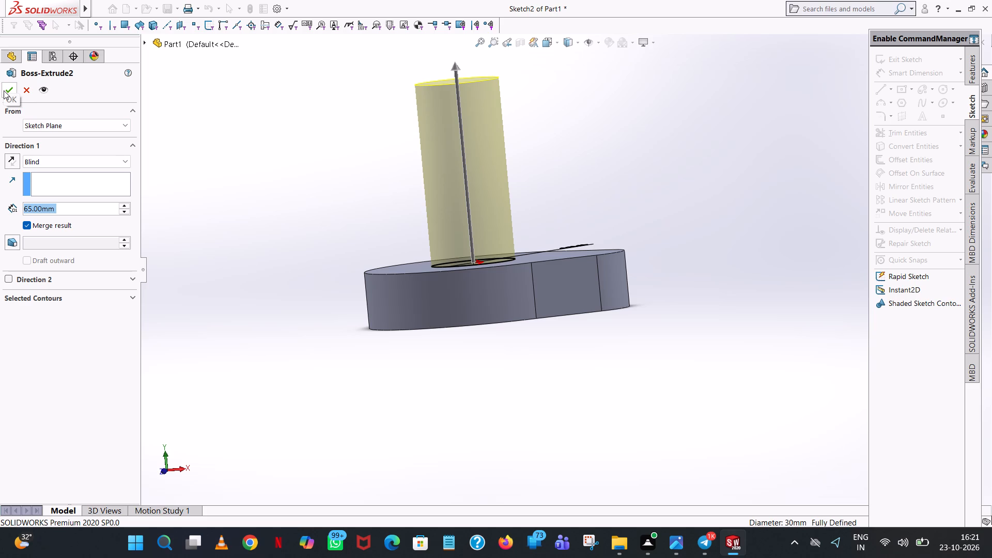
left_click(4, 90)
left_click(636, 61)
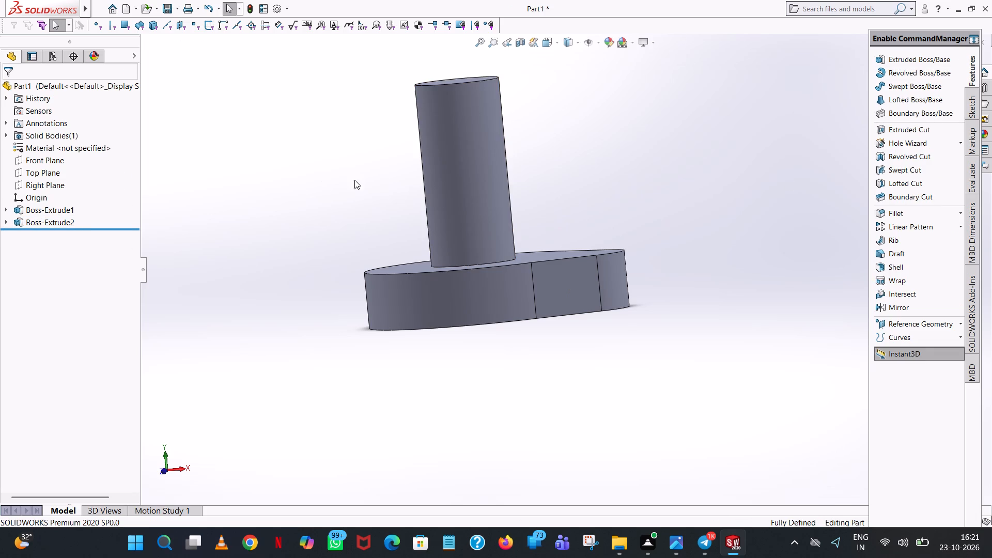
Start a reference plane parallel to the Top Plane with an upward offset of 70 mm (80-10).
left_click(39, 177)
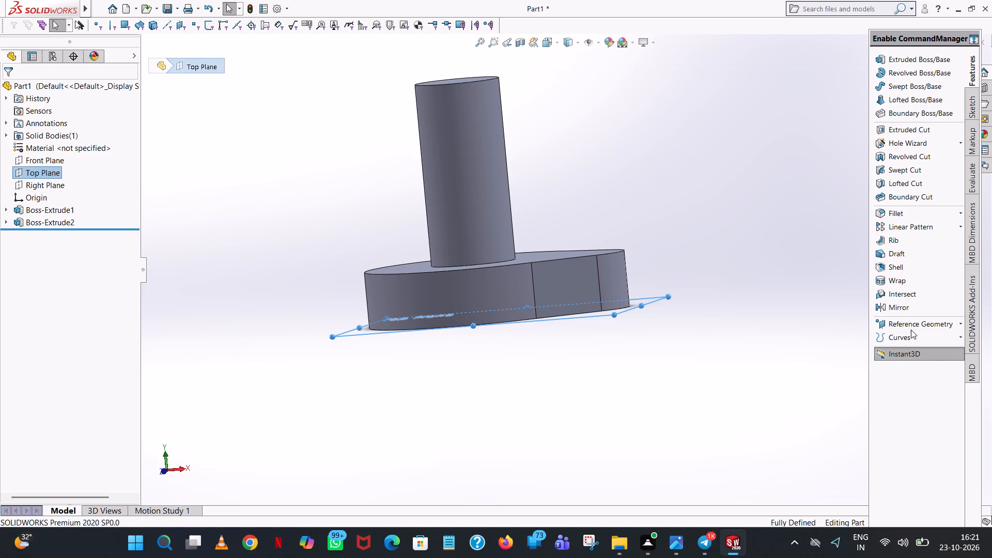
left_click(911, 330)
left_click(906, 329)
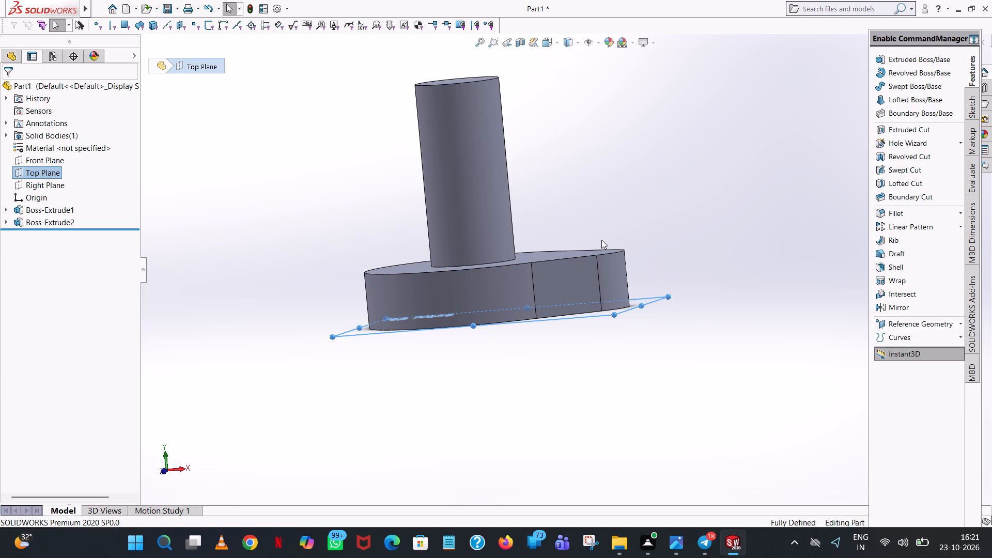
middle_click_drag(621, 200, 630, 192)
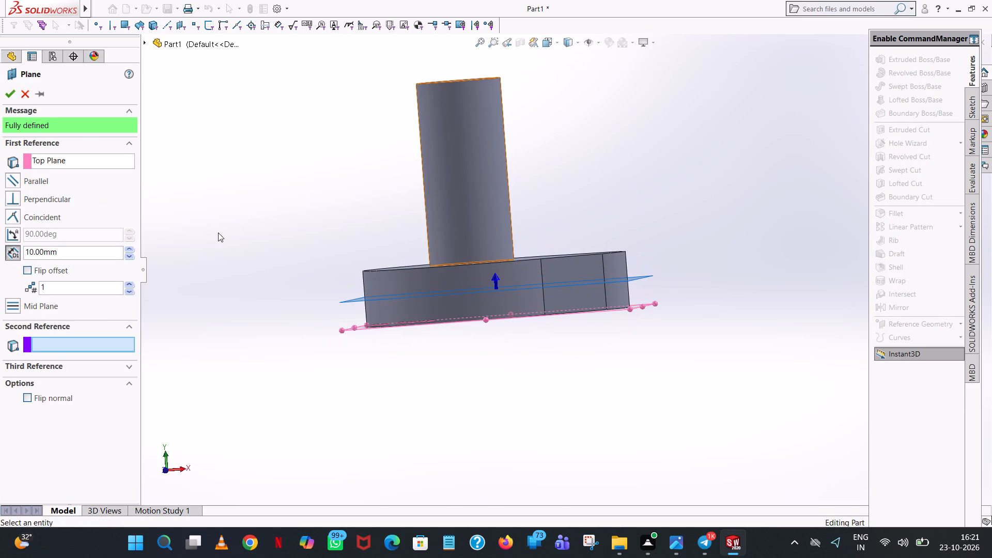
scroll(498, 281, "down", 6)
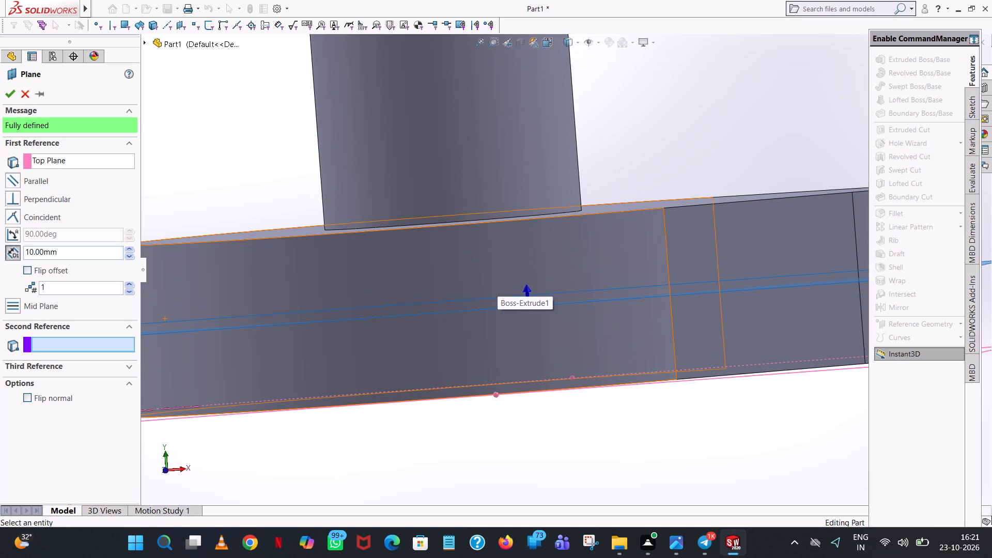
scroll(83, 254, "up", 4)
scroll(524, 199, "up", 5)
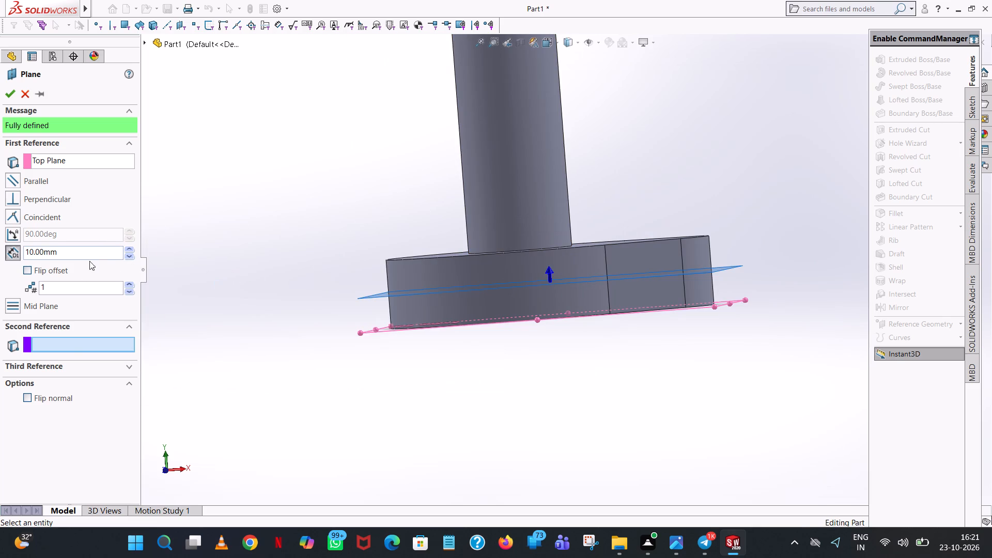
double_click(91, 250)
type("80")
key("minus")
type("10")
key("Return")
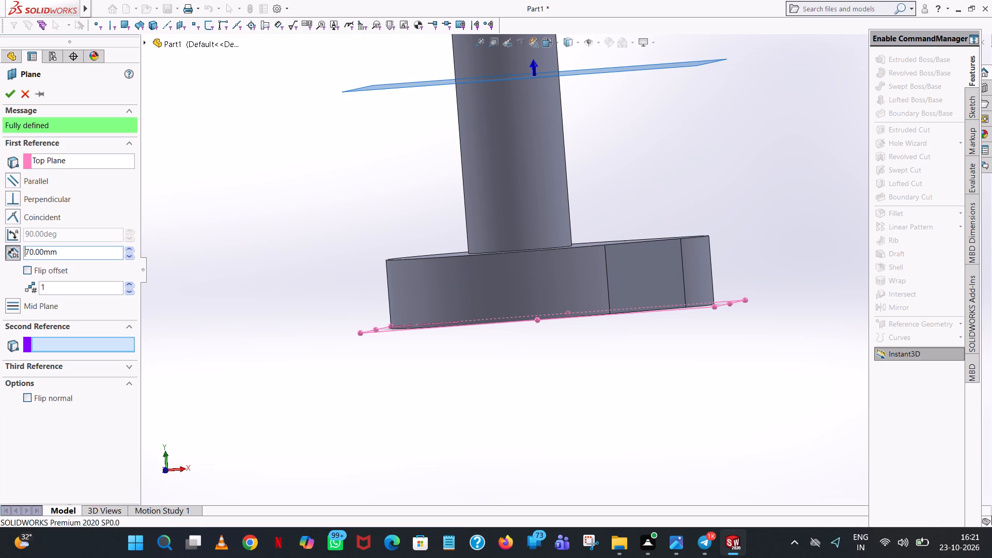
scroll(91, 249, "up", 4)
scroll(565, 85, "up", 2)
scroll(567, 153, "down", 2)
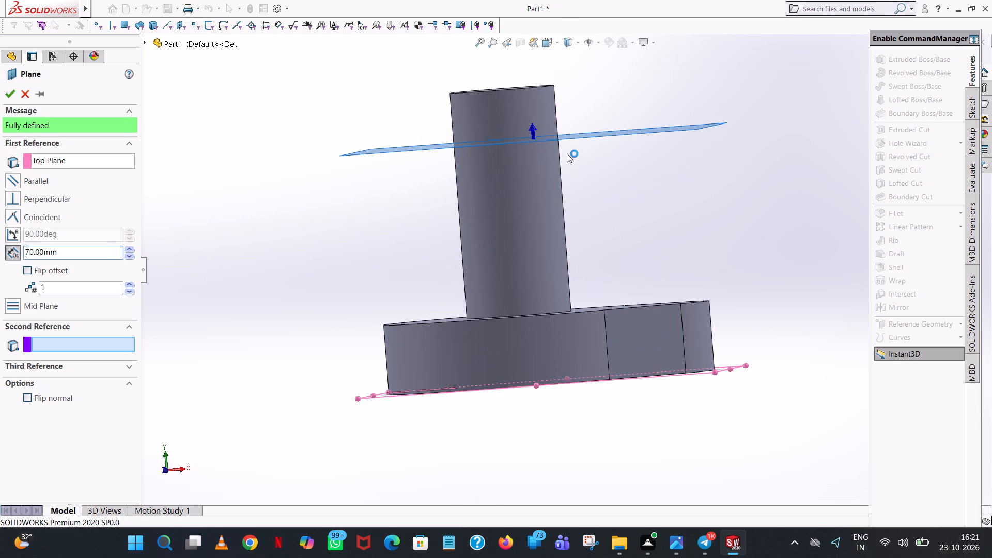
scroll(567, 153, "down", 3)
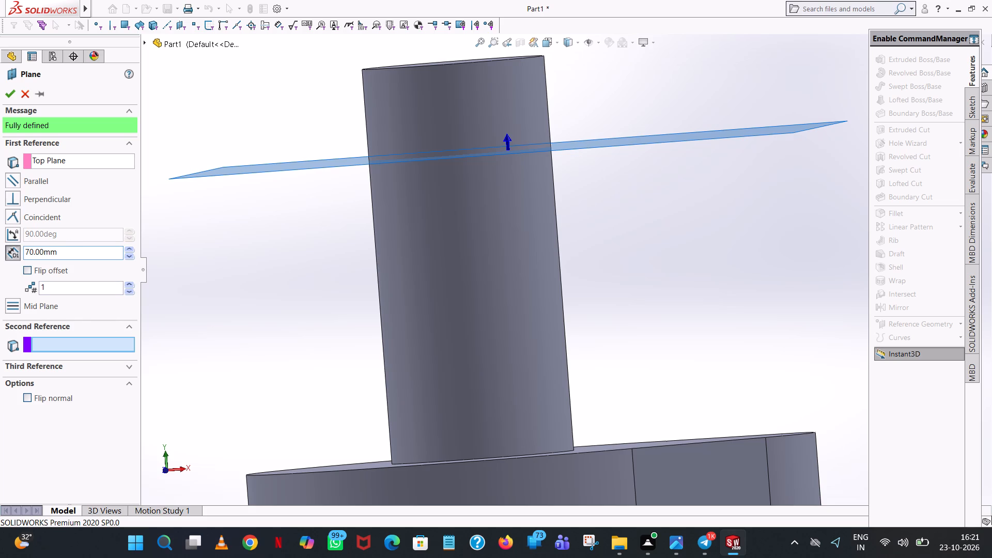
Change the new plane's offset from the Top Plane to 75 mm (85-10) and create the plane.
double_click(73, 250)
type("85-")
type("10")
key("Return")
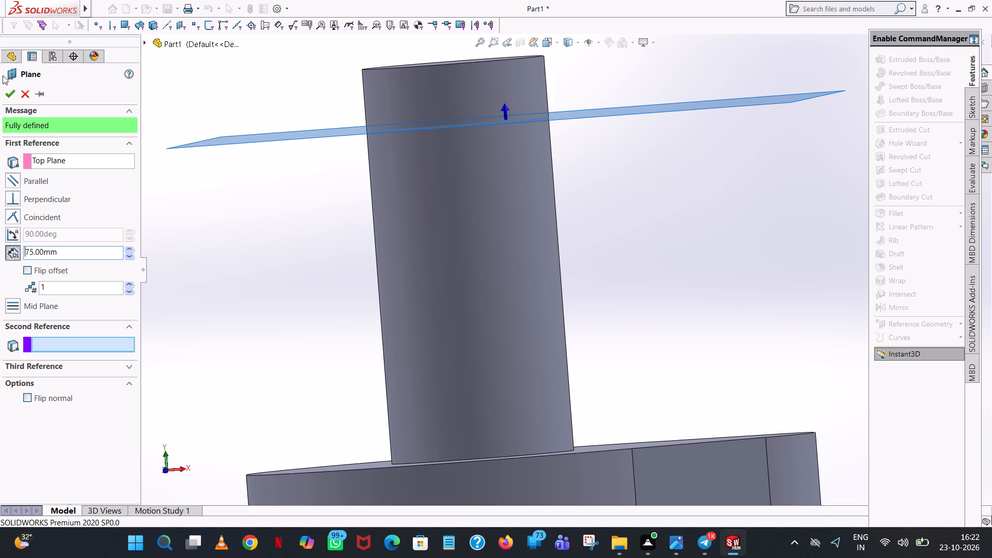
left_click(10, 94)
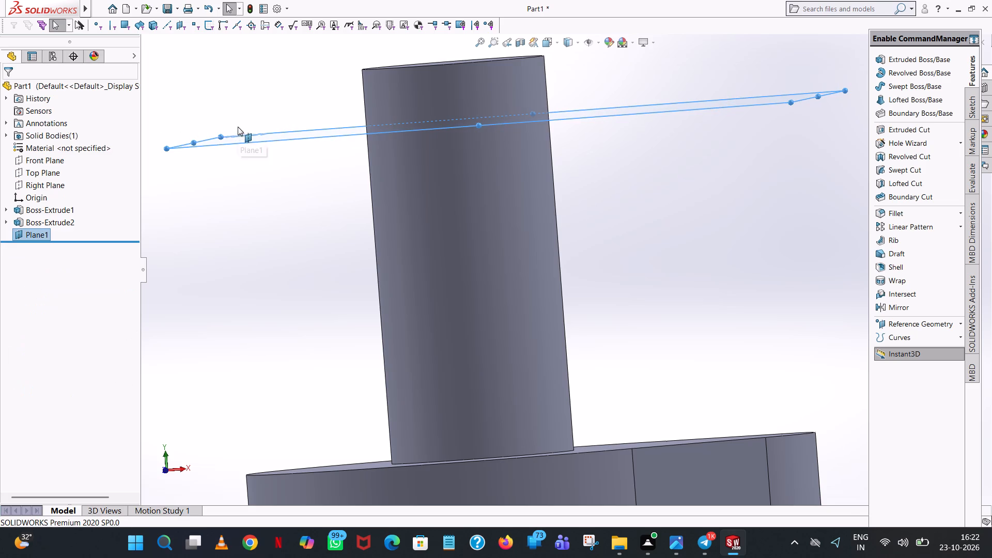
Open a sketch on the new offset plane and draw a 90 mm horizontal line from the origin, away from the cam's nose.
middle_click_drag(288, 88, 314, 178)
scroll(312, 168, "up", 4)
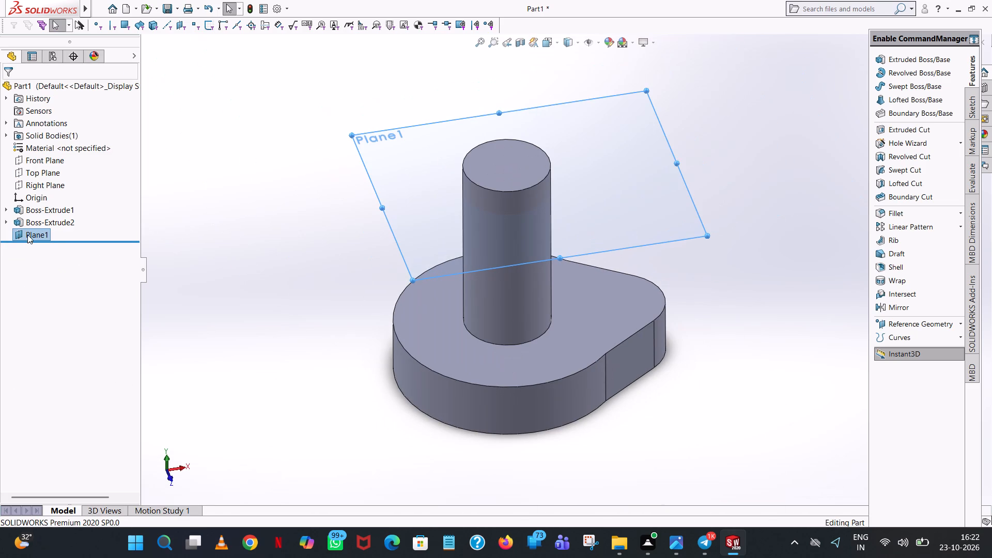
left_click(19, 233)
left_click(27, 220)
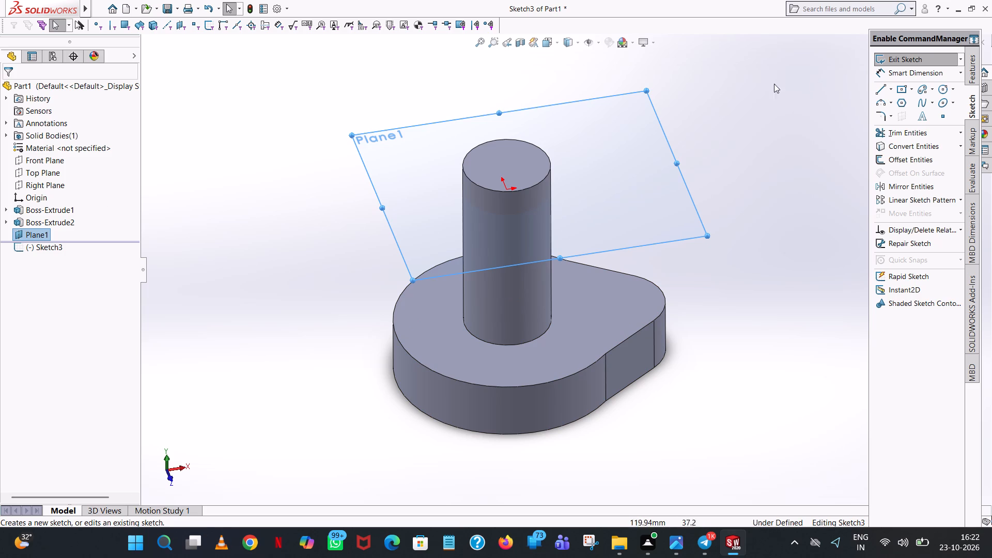
left_click(556, 43)
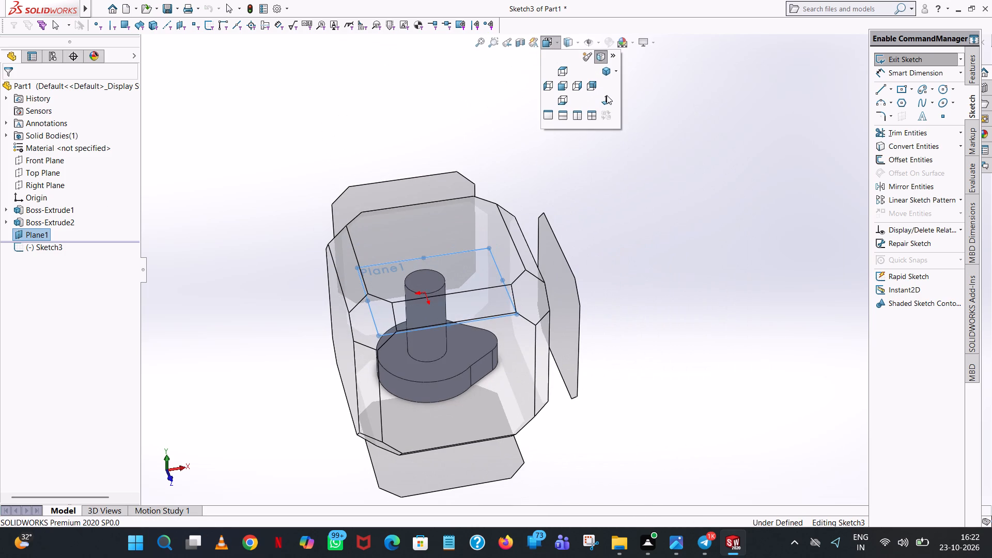
left_click(607, 97)
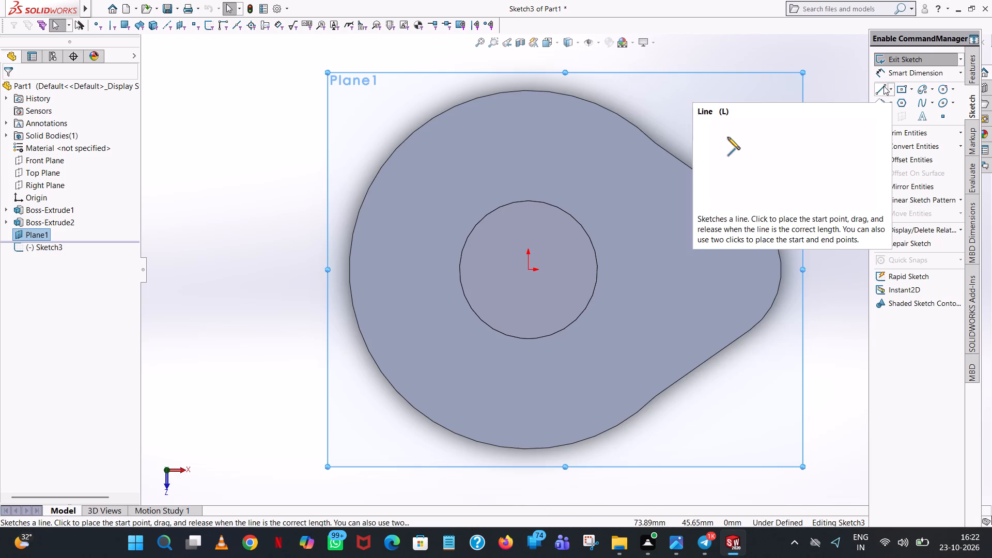
left_click(880, 88)
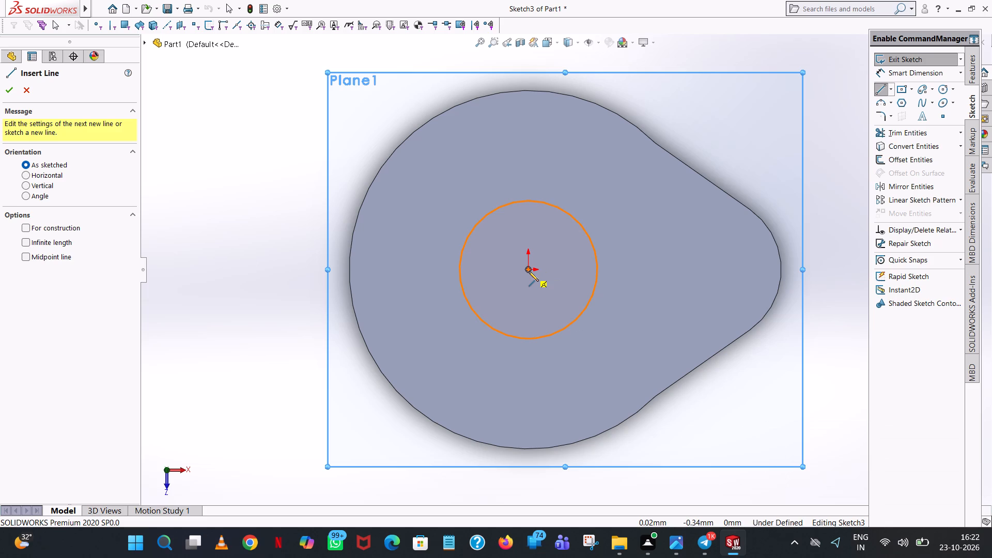
left_click(529, 271)
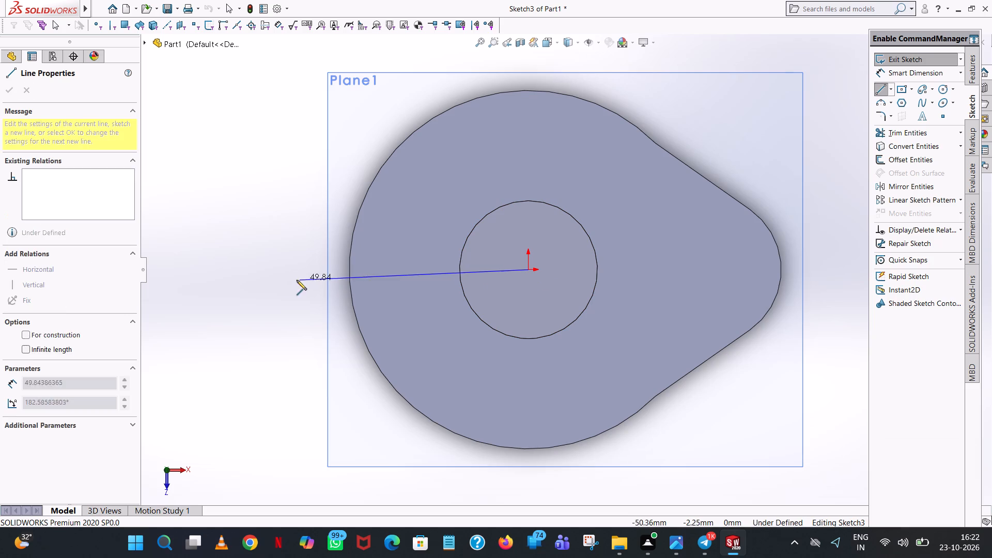
left_click(240, 269)
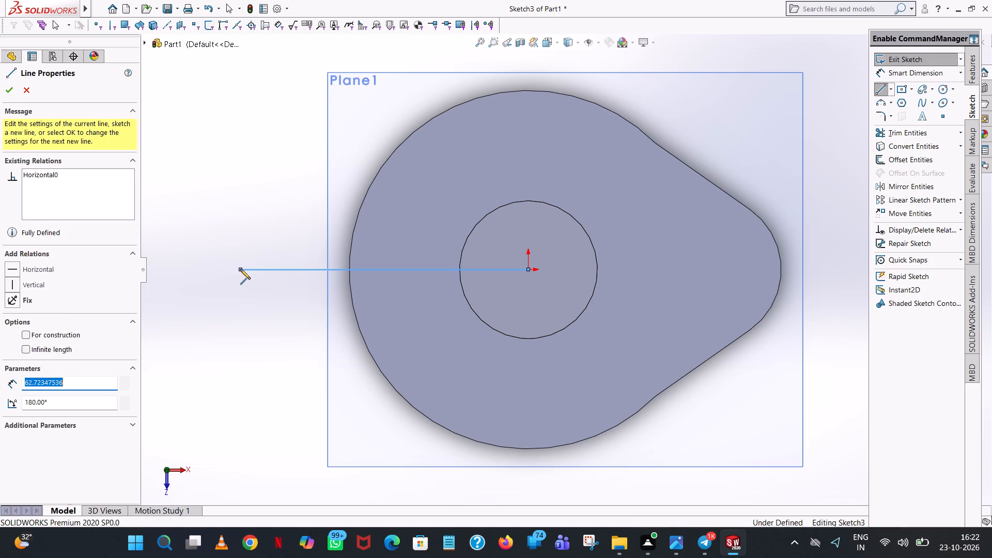
type("90")
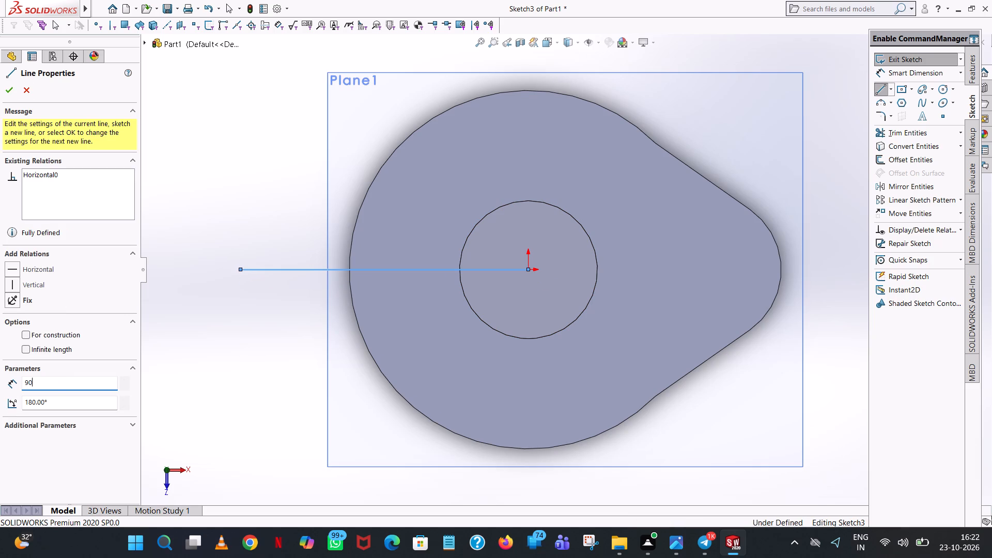
key("Return")
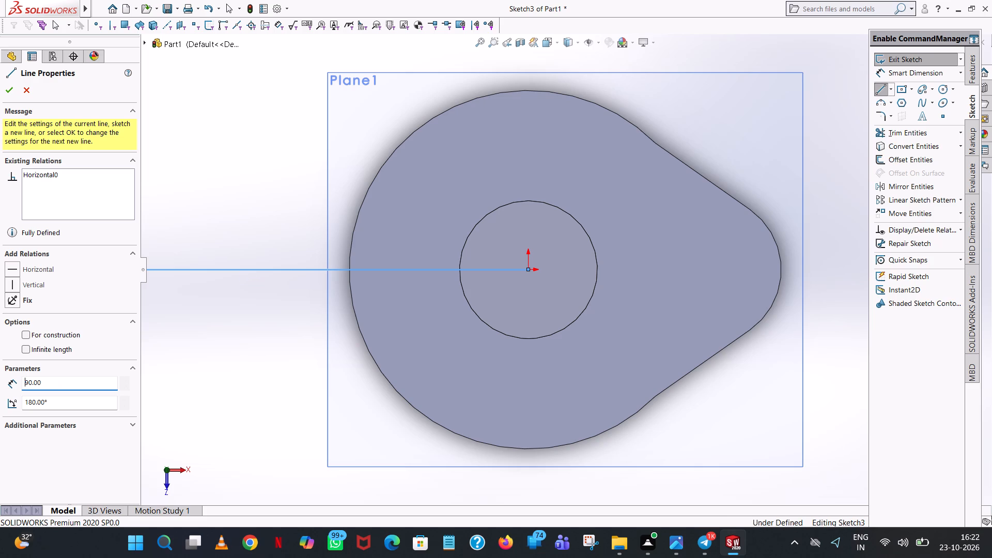
right_click(240, 269)
left_click(252, 272)
scroll(254, 273, "up", 5)
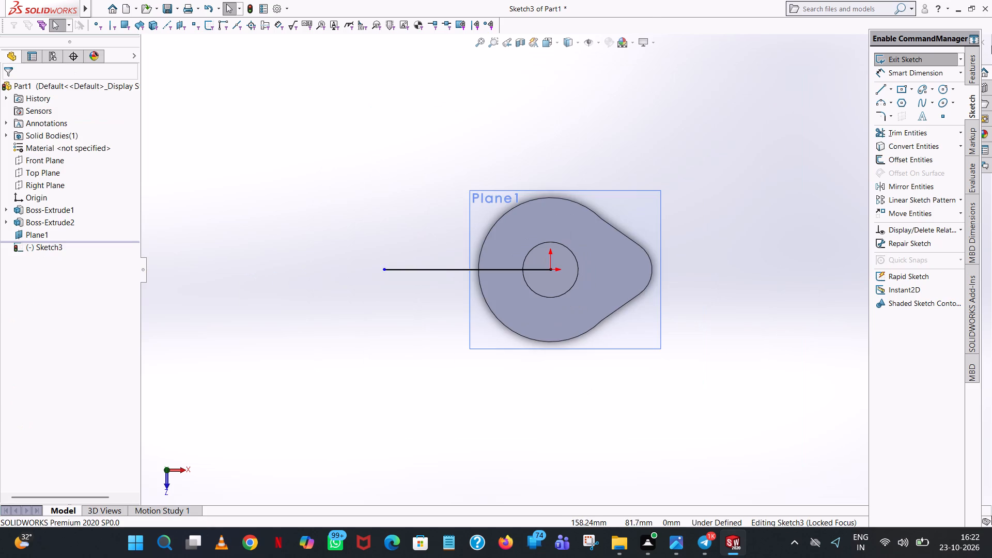
Draw a circle of 40 mm radius centred on the free end of the 90 mm line.
left_click(944, 88)
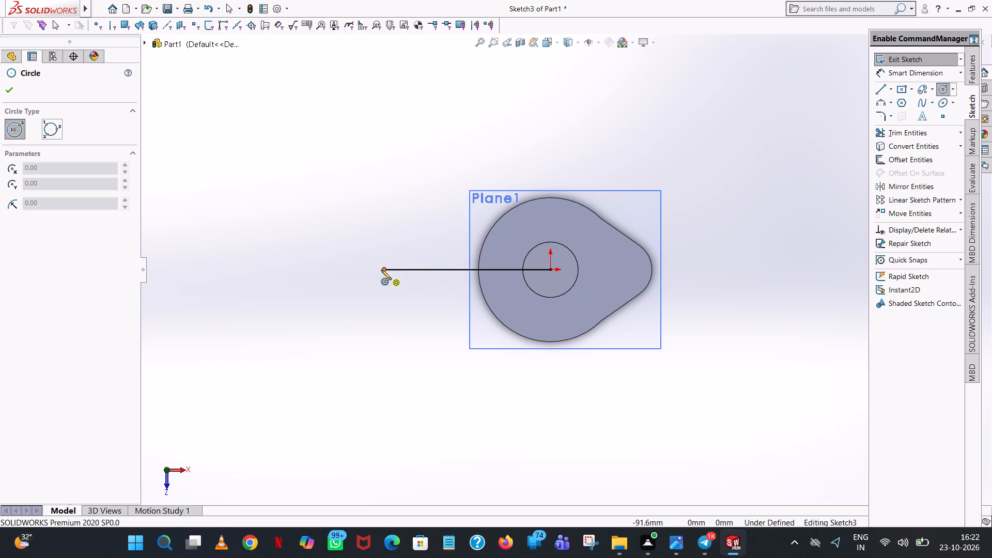
scroll(381, 270, "down", 7)
scroll(679, 286, "up", 5)
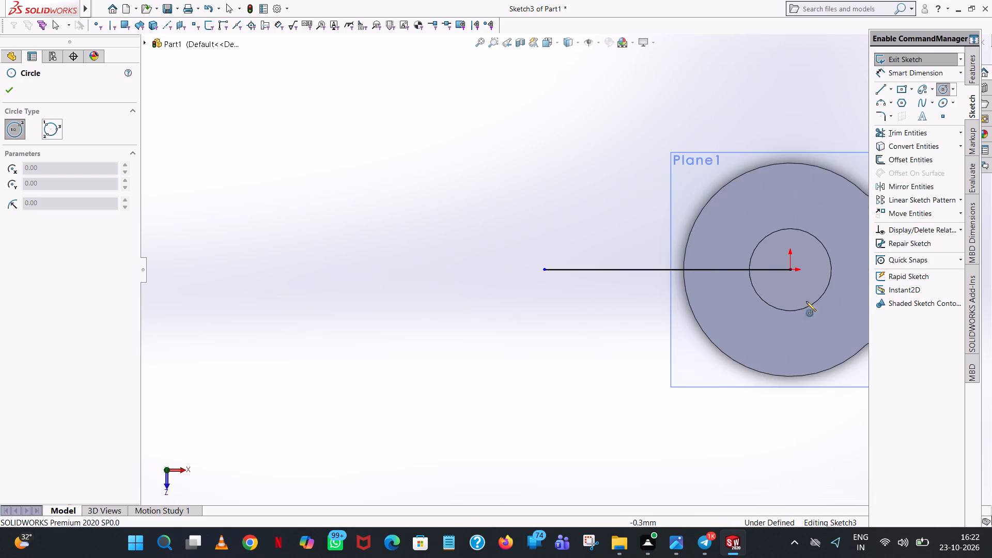
scroll(811, 289, "up", 3)
scroll(771, 283, "down", 5)
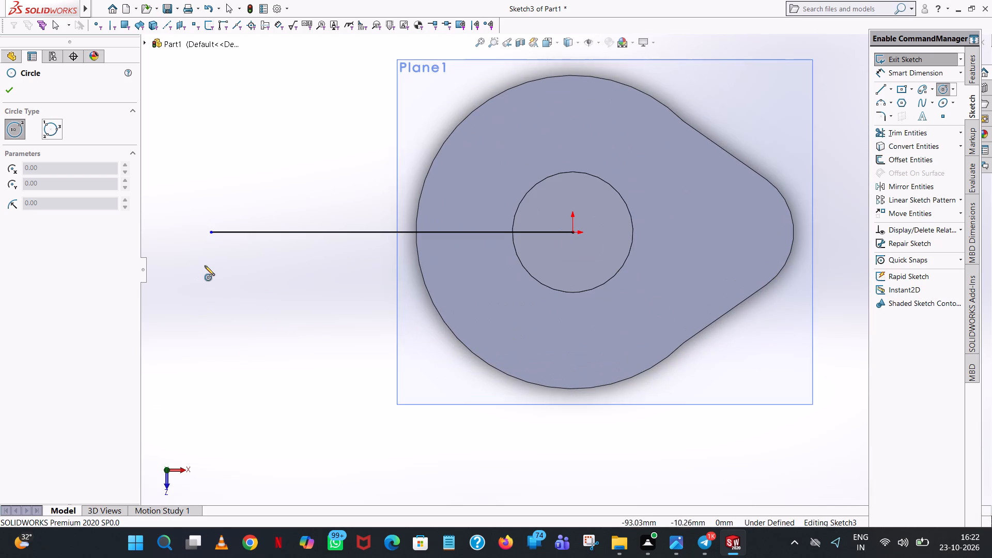
left_click(209, 233)
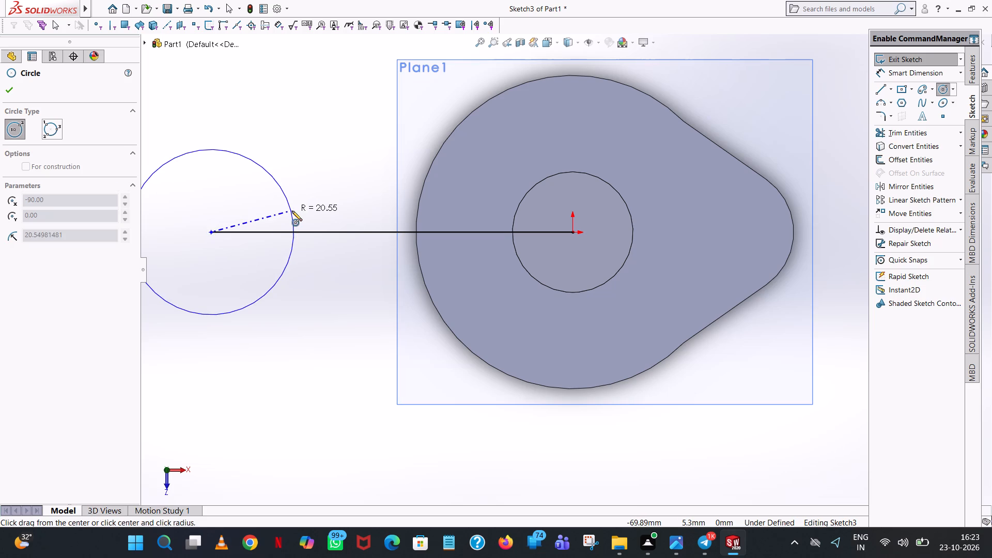
left_click(292, 211)
type("40")
key("Return")
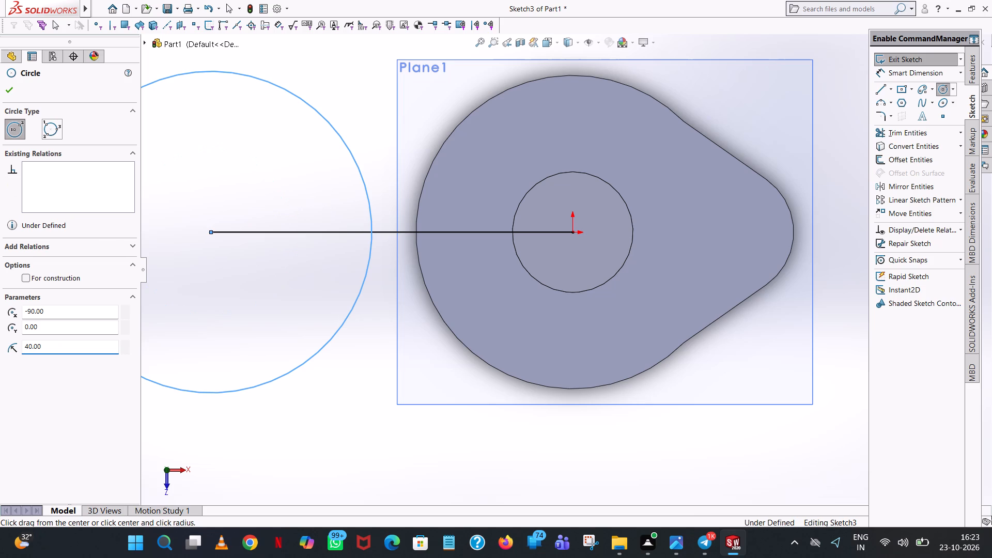
Draw a concentric inner circle of 30 mm radius at the same line end.
left_click(210, 234)
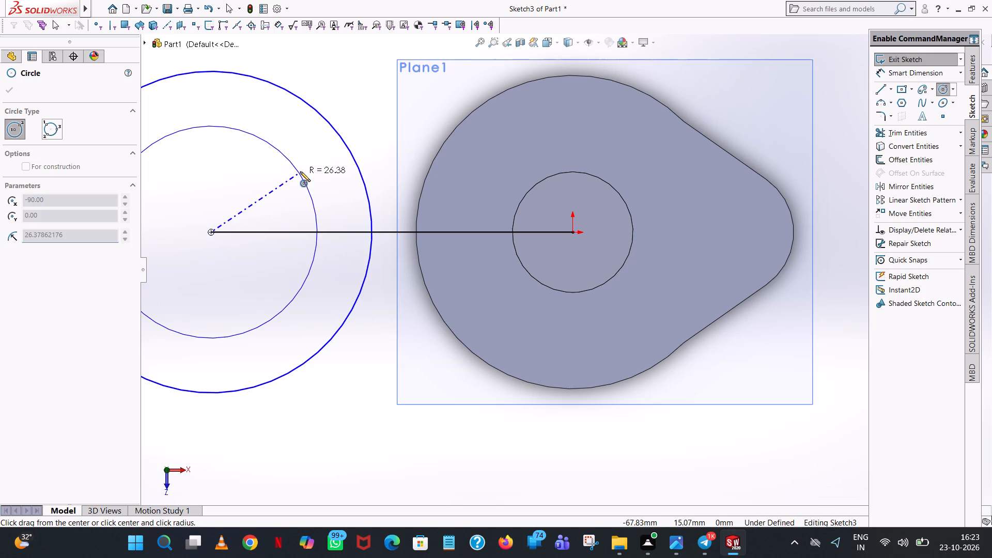
left_click(300, 172)
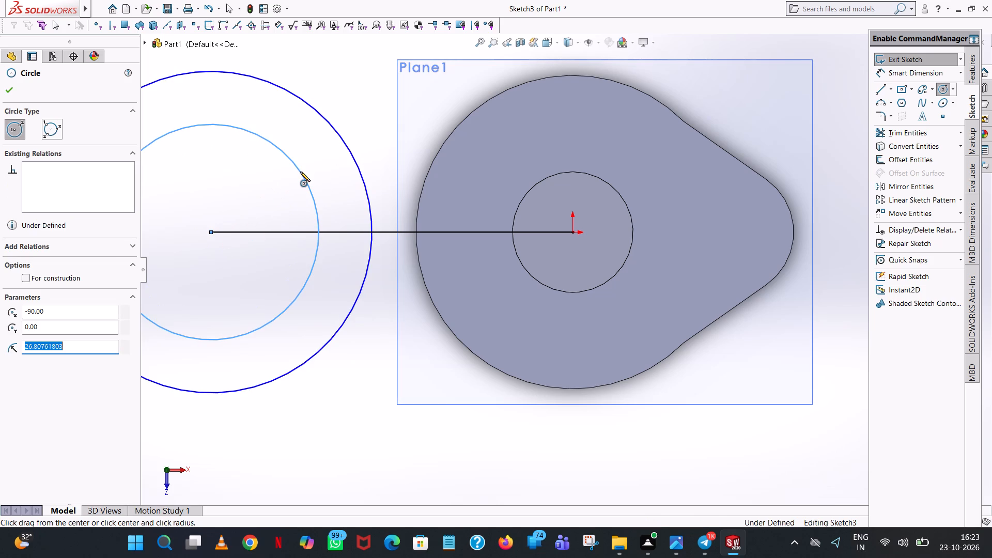
type("30")
key("Return")
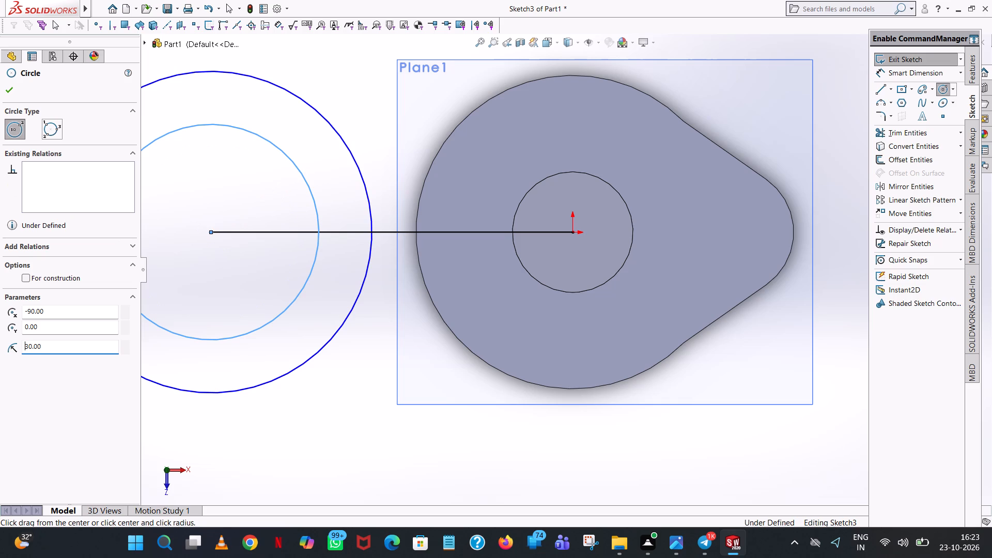
left_click(12, 92)
Draw two 10 mm vertical lines joining the inner and outer circles at their upper and lower quadrant points.
scroll(263, 141, "up", 6)
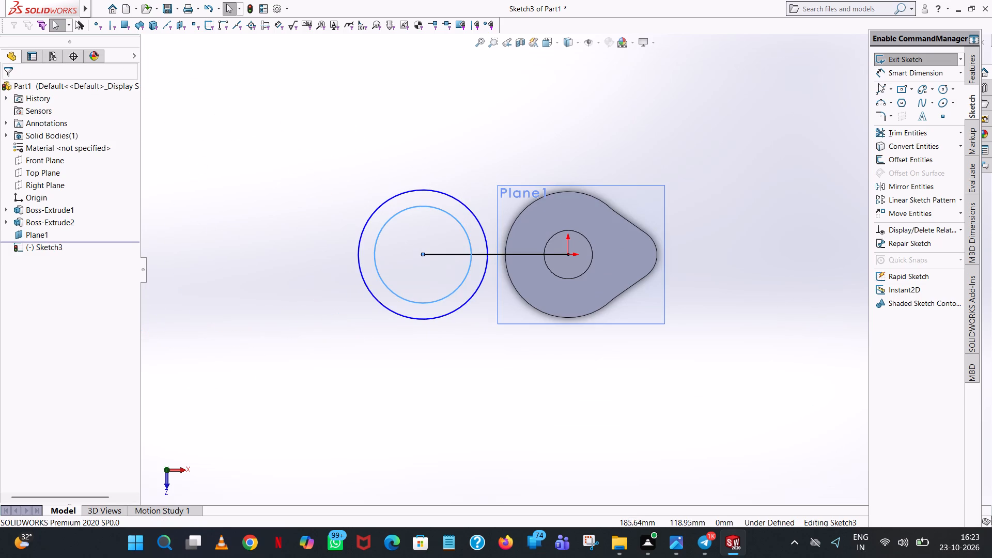
left_click(882, 91)
scroll(400, 215, "down", 4)
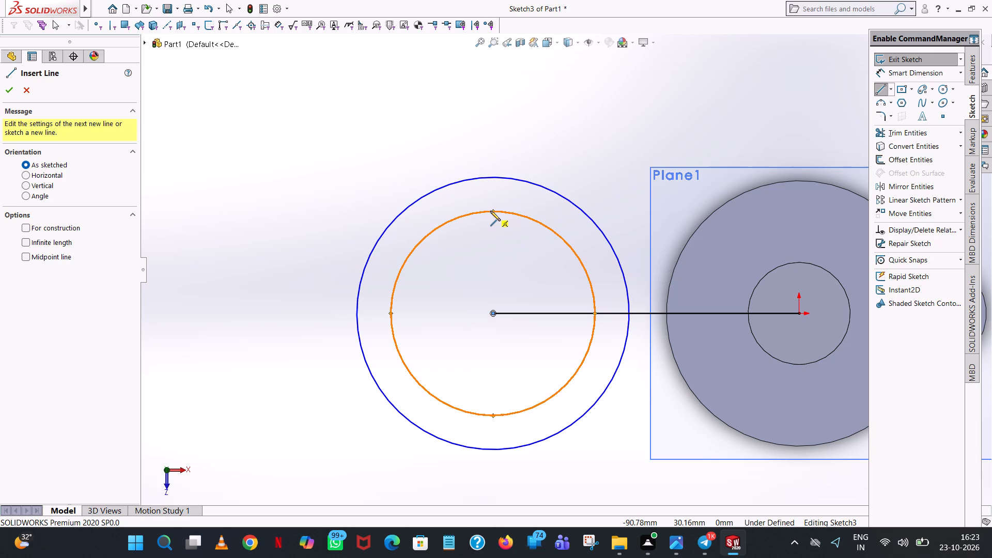
left_click(490, 211)
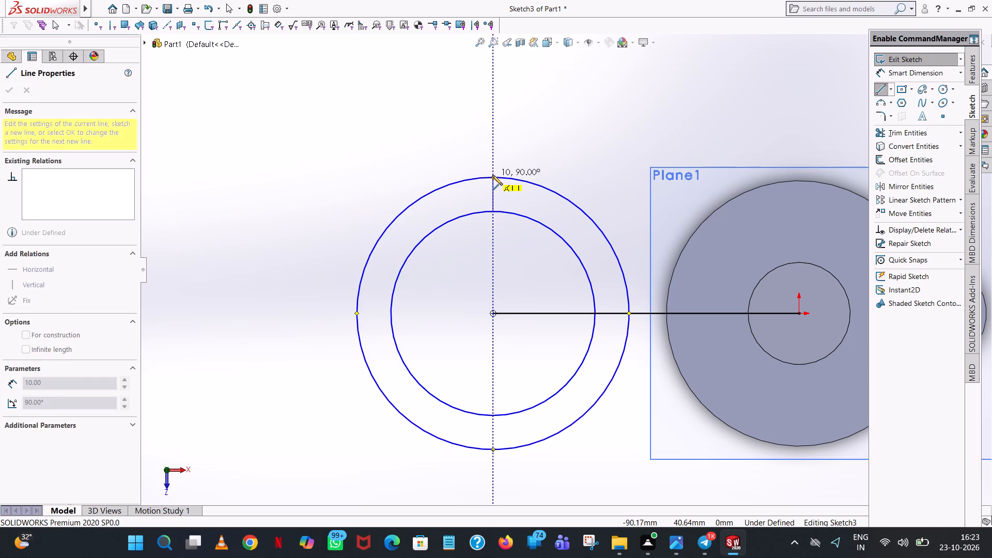
left_click(492, 175)
right_click(492, 175)
left_click(505, 182)
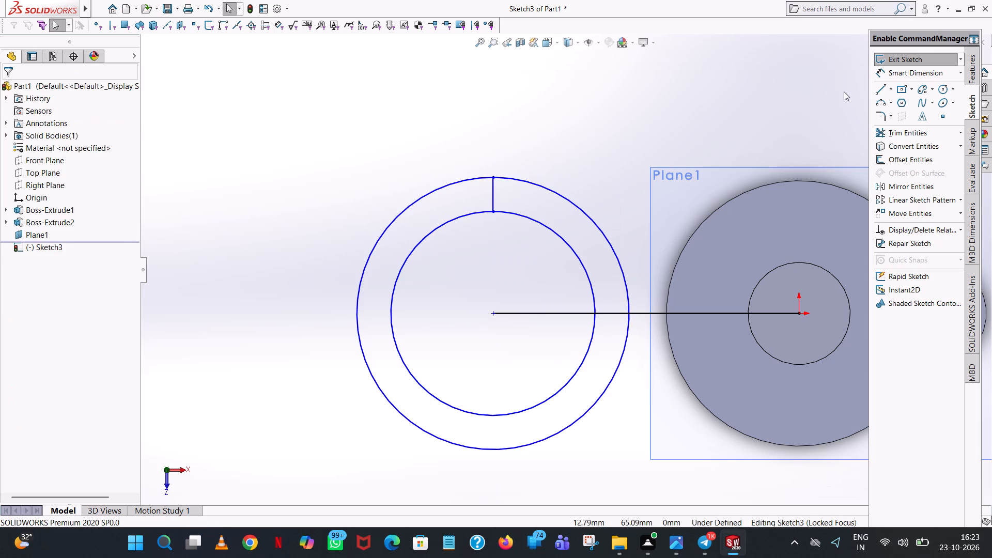
left_click(881, 89)
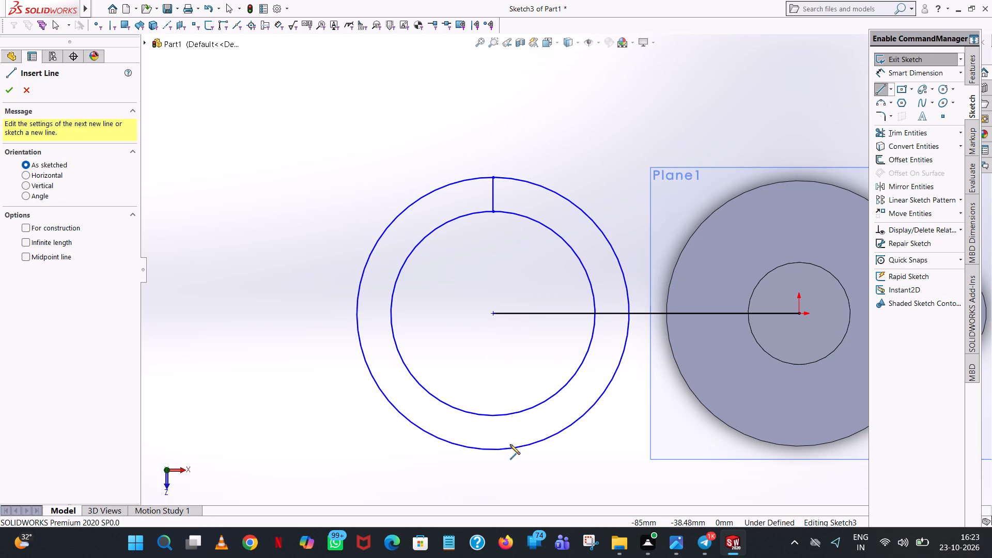
left_click(493, 415)
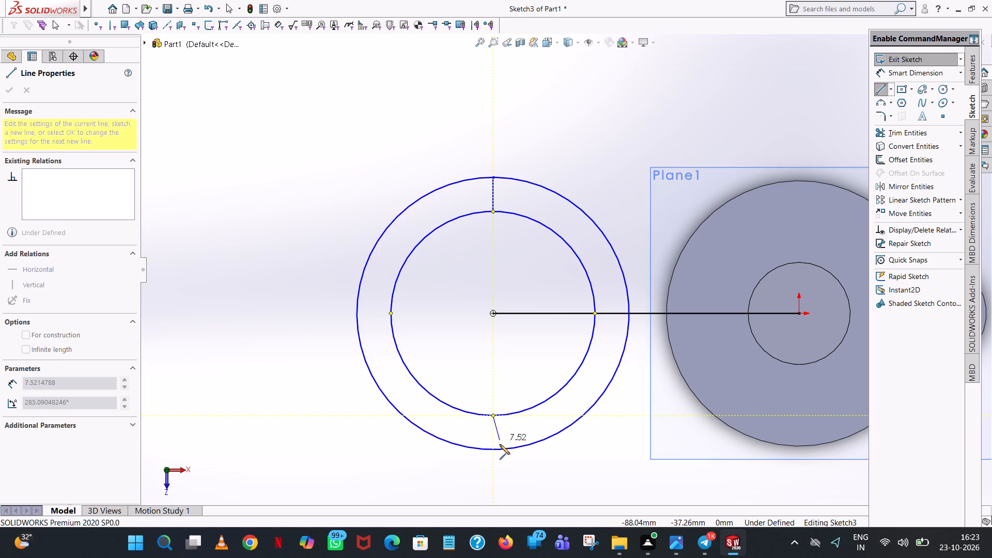
left_click(493, 449)
right_click(493, 449)
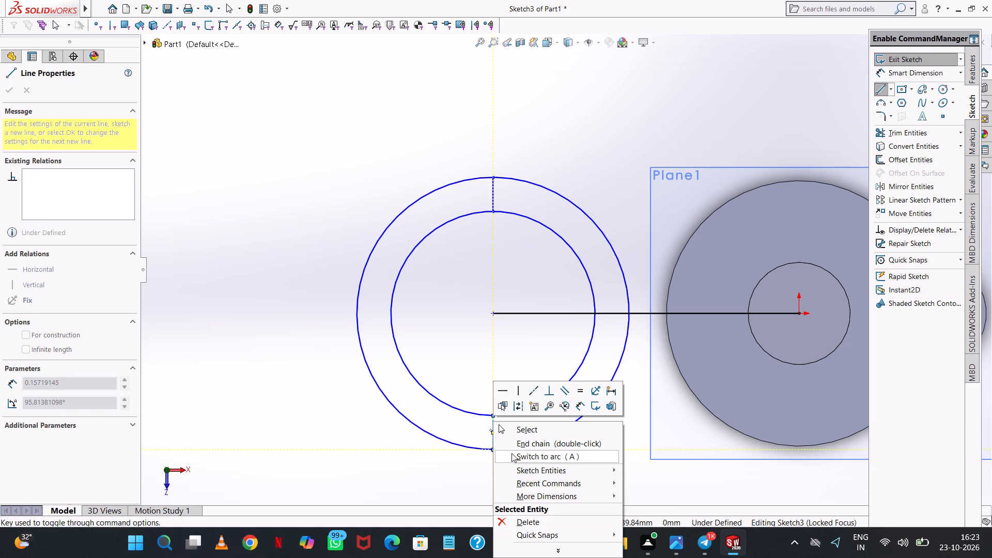
left_click(517, 438)
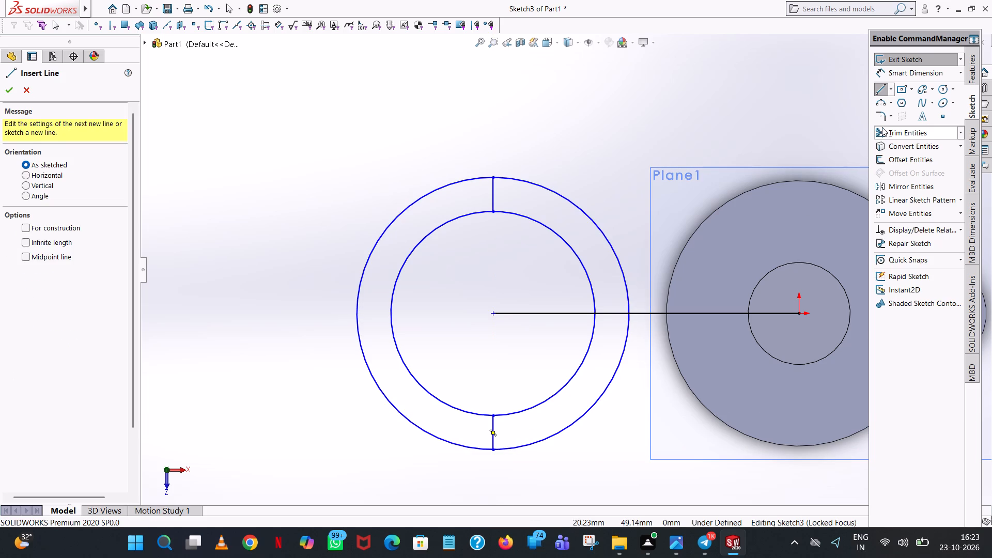
Trim away the circle halves facing away from the cam and the entire 90 mm horizontal line, leaving a half-ring profile.
left_click(882, 133)
left_click(398, 216)
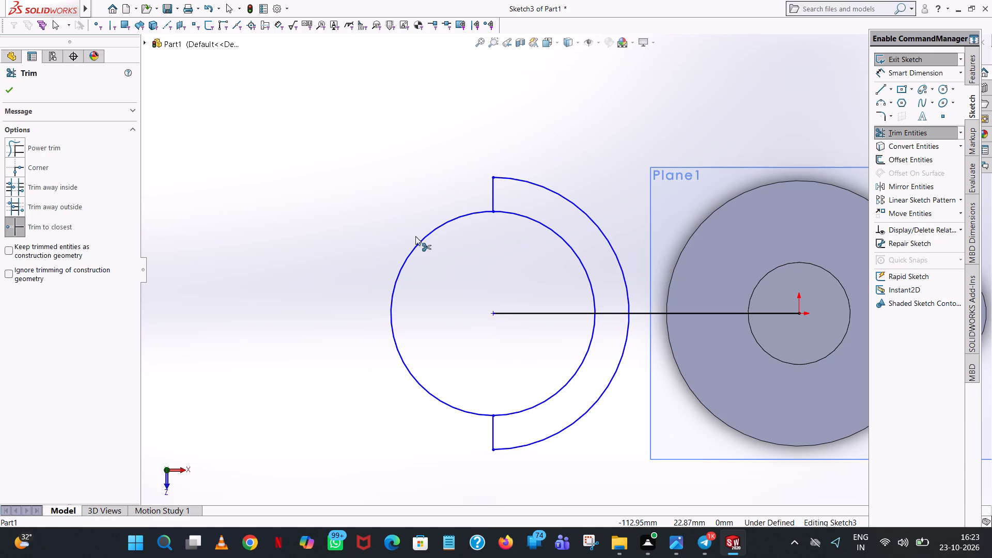
left_click(421, 246)
left_click(420, 244)
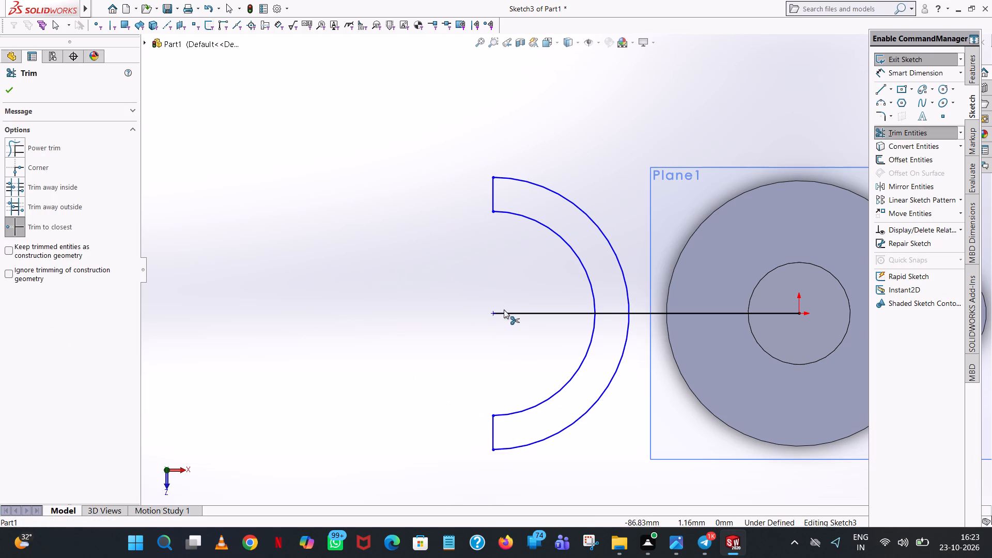
left_click(504, 309)
left_click(509, 315)
left_click(611, 317)
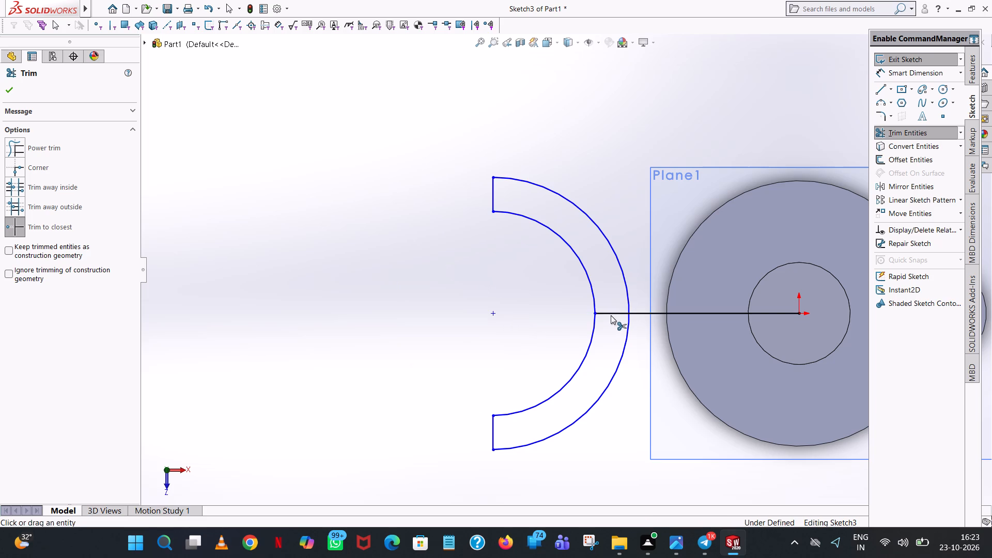
left_click(612, 315)
left_click(645, 314)
Dimension the half ring's outer arc with a 40 mm radius, viewing the sketch plane straight on.
scroll(723, 319, "up", 3)
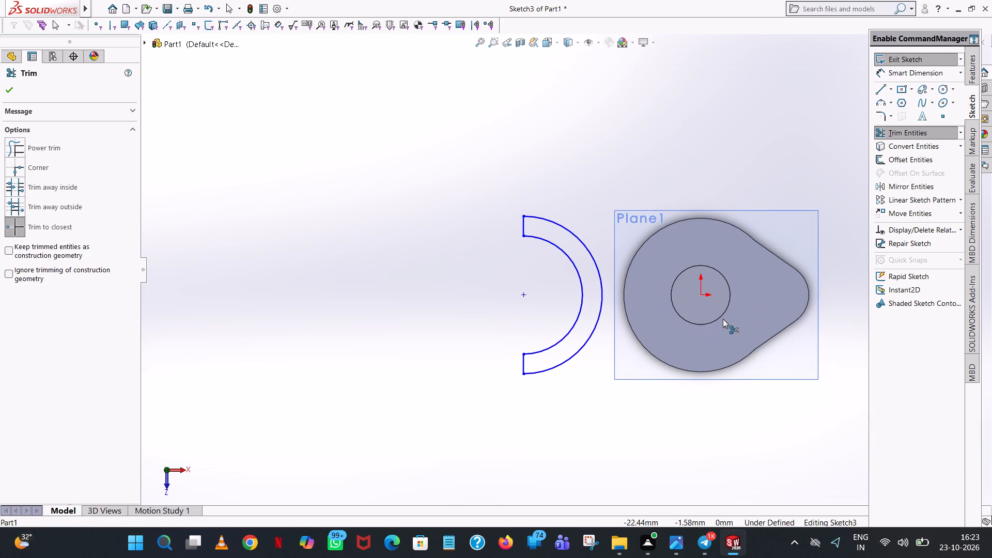
middle_click_drag(725, 318, 741, 78)
scroll(730, 249, "up", 1)
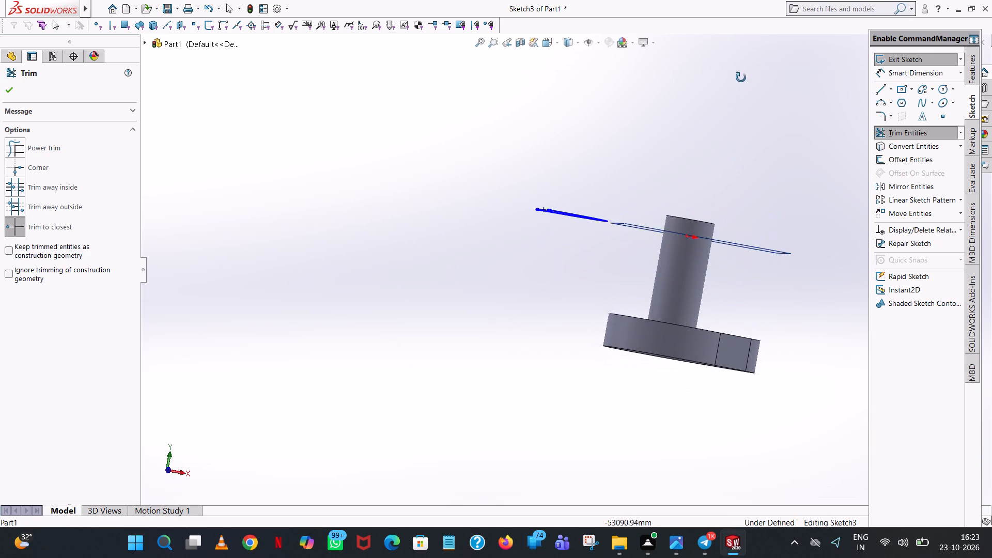
middle_click_drag(741, 78, 746, 83)
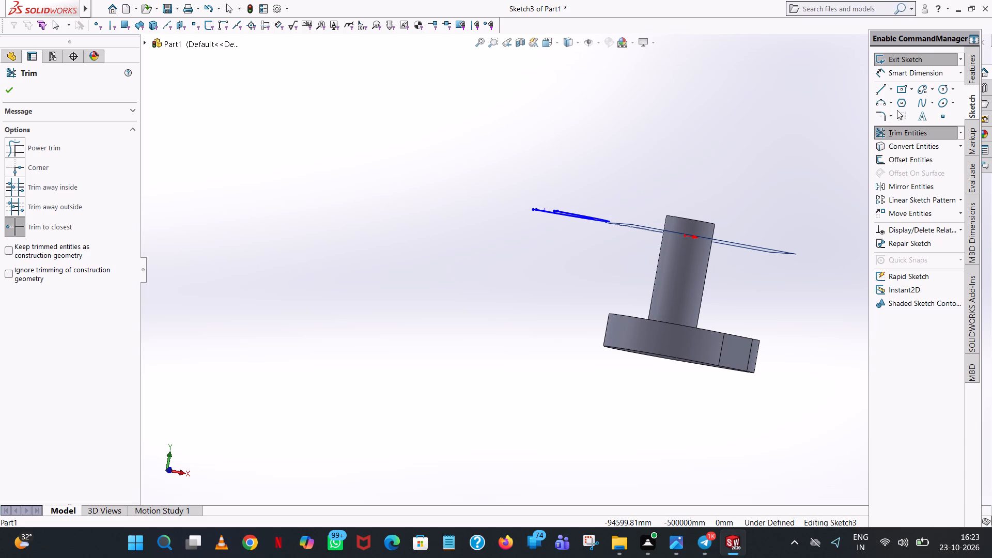
left_click(919, 74)
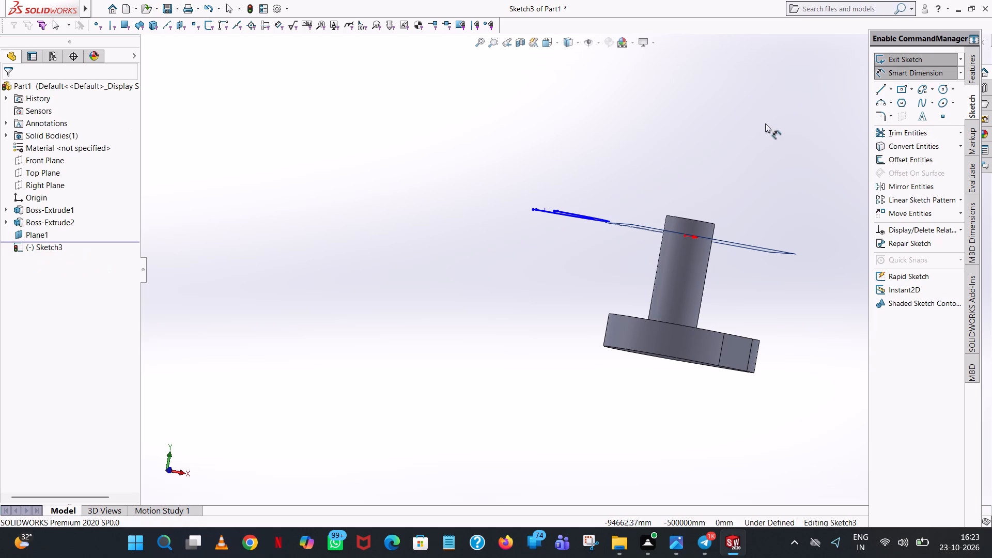
left_click(554, 41)
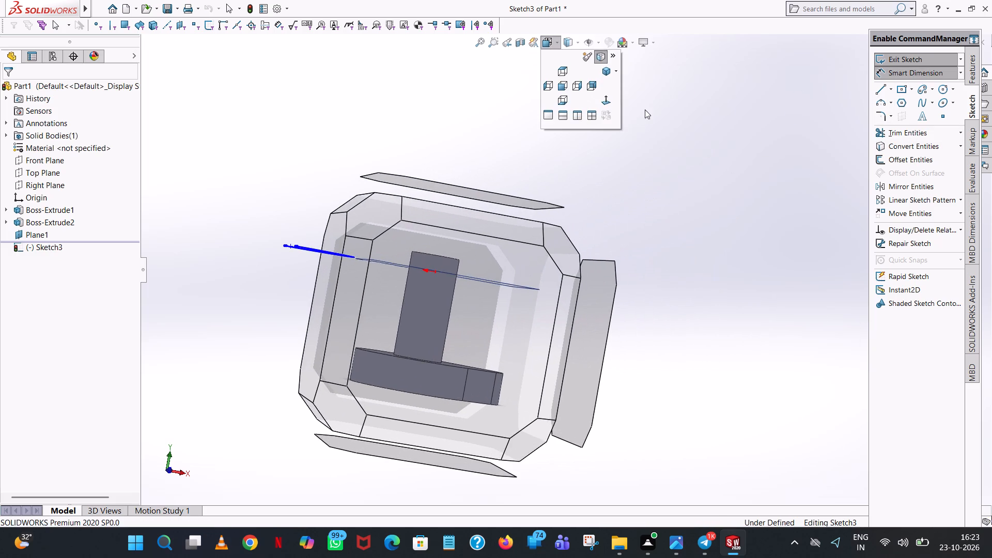
left_click(605, 102)
left_click(593, 265)
left_click(568, 115)
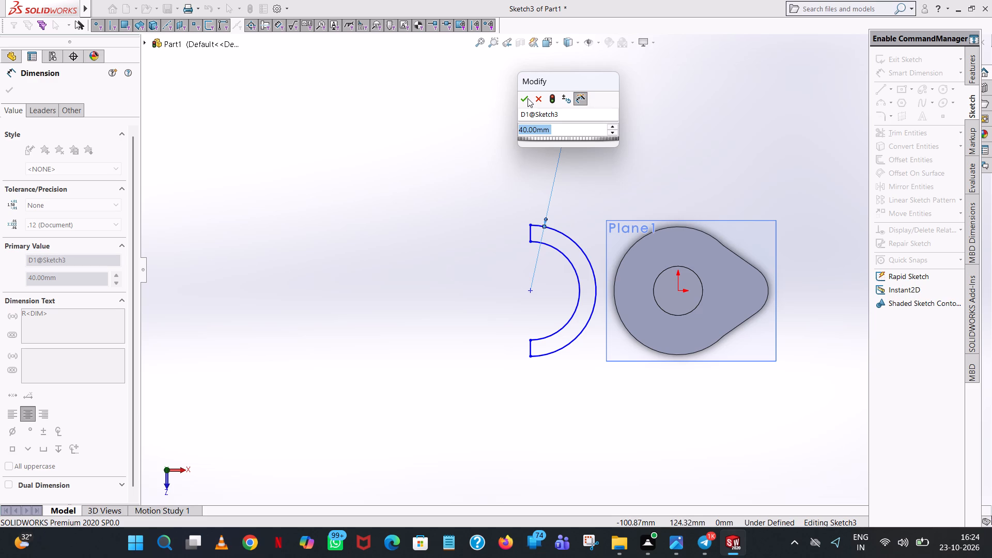
left_click(525, 100)
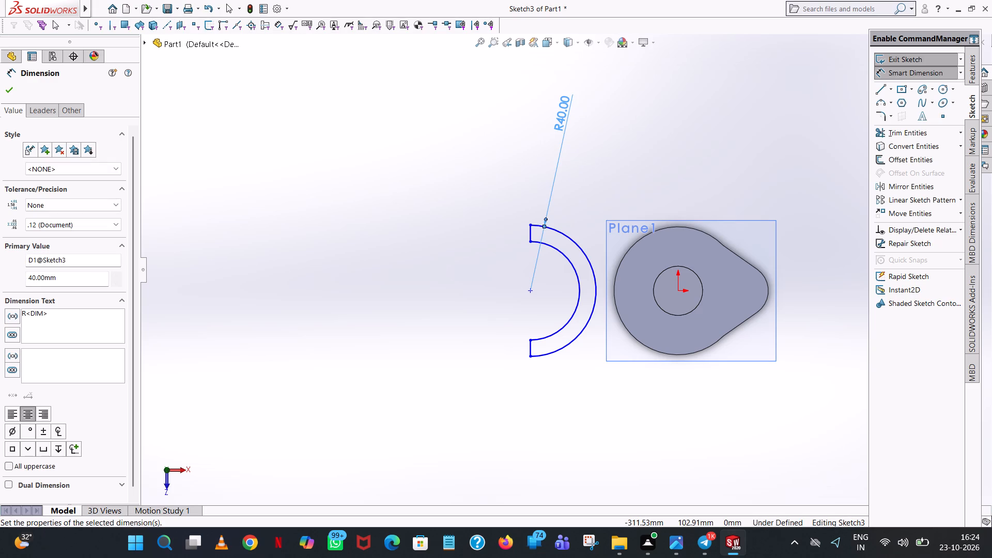
Dimension the horizontal distance from the arc centre to the origin as 90 mm.
left_click(532, 291)
left_click(680, 289)
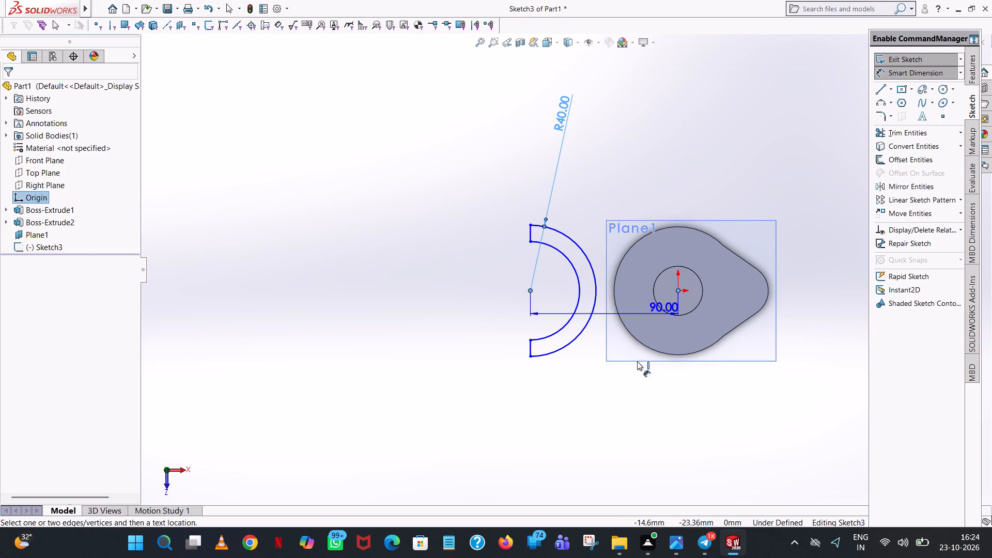
left_click(619, 417)
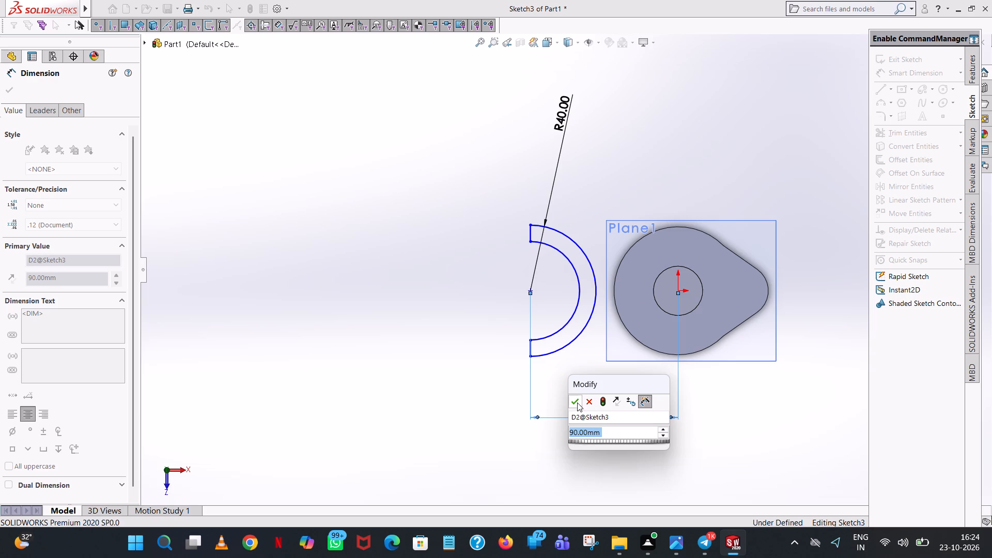
left_click(577, 401)
Dimension the half ring's inner arc with a 30 mm radius.
left_click(566, 257)
left_click(592, 112)
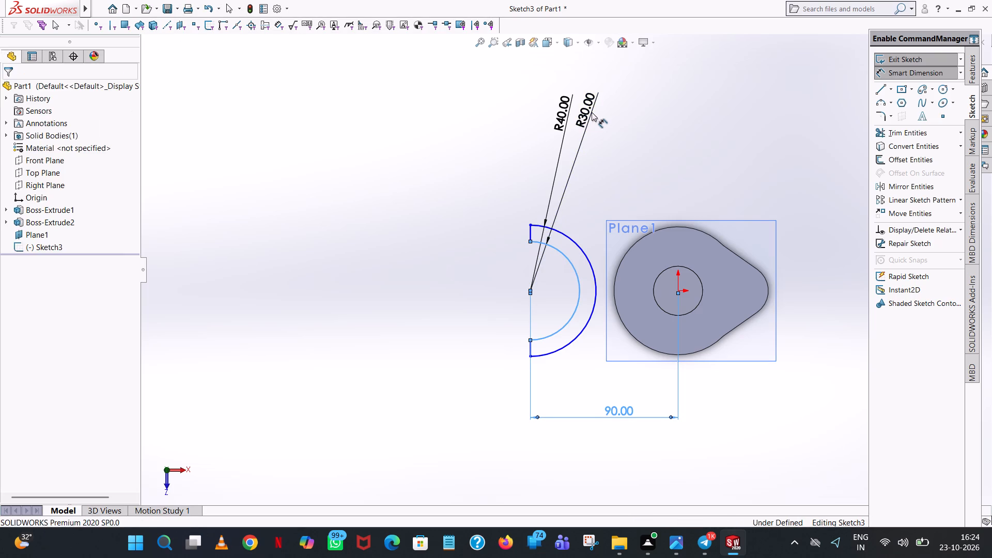
left_click(550, 95)
left_click(166, 145)
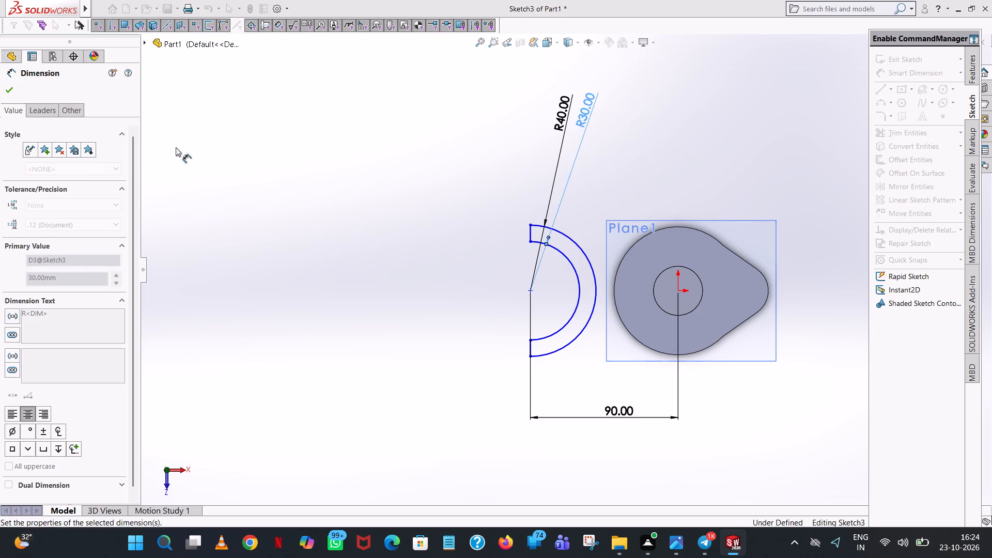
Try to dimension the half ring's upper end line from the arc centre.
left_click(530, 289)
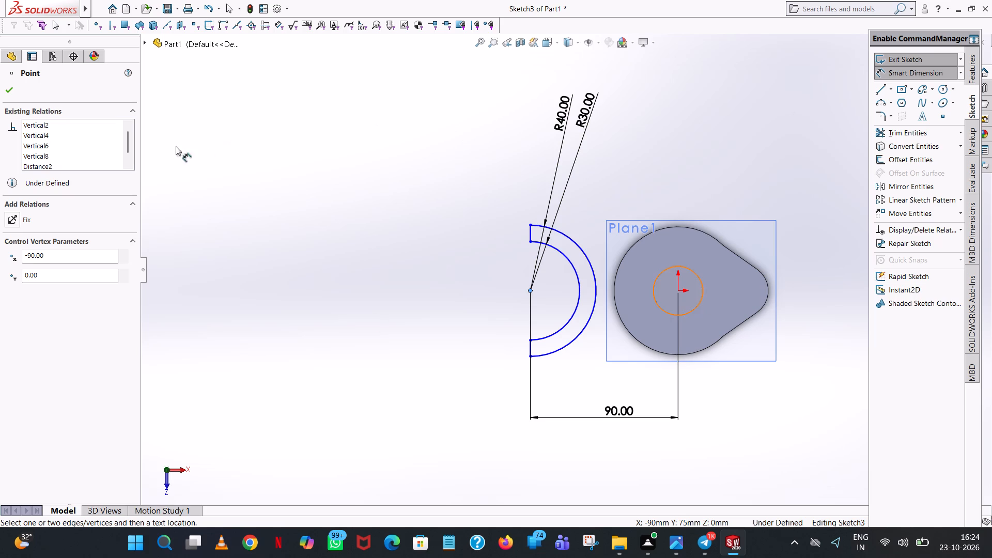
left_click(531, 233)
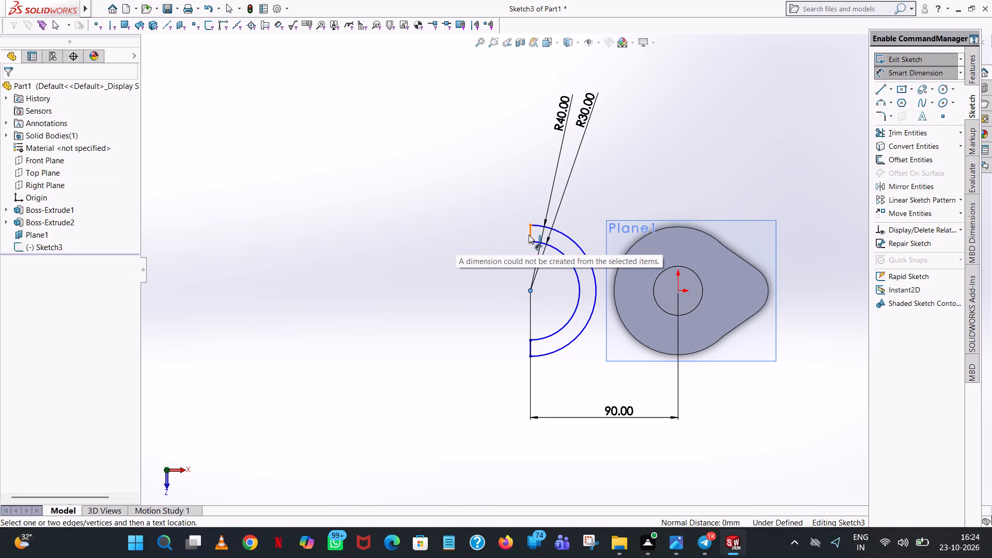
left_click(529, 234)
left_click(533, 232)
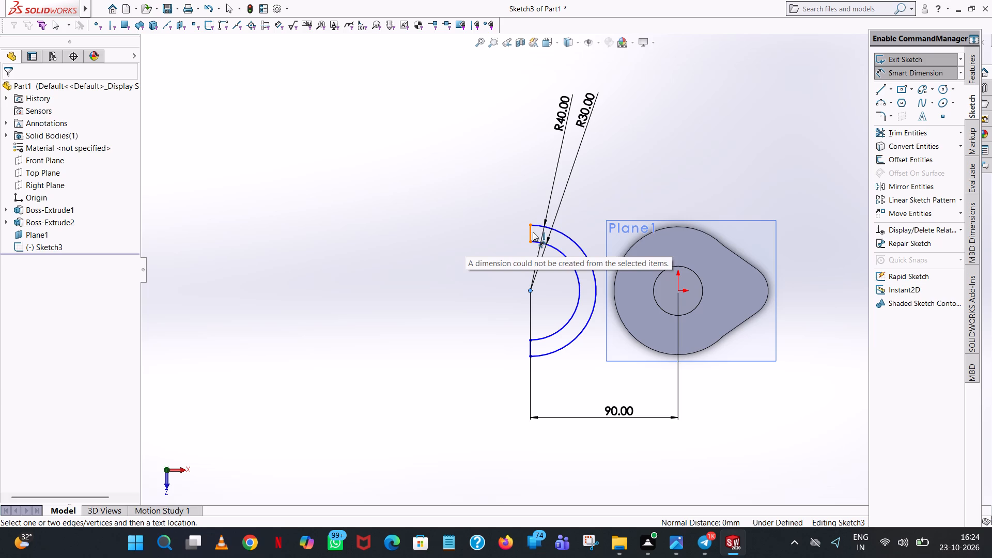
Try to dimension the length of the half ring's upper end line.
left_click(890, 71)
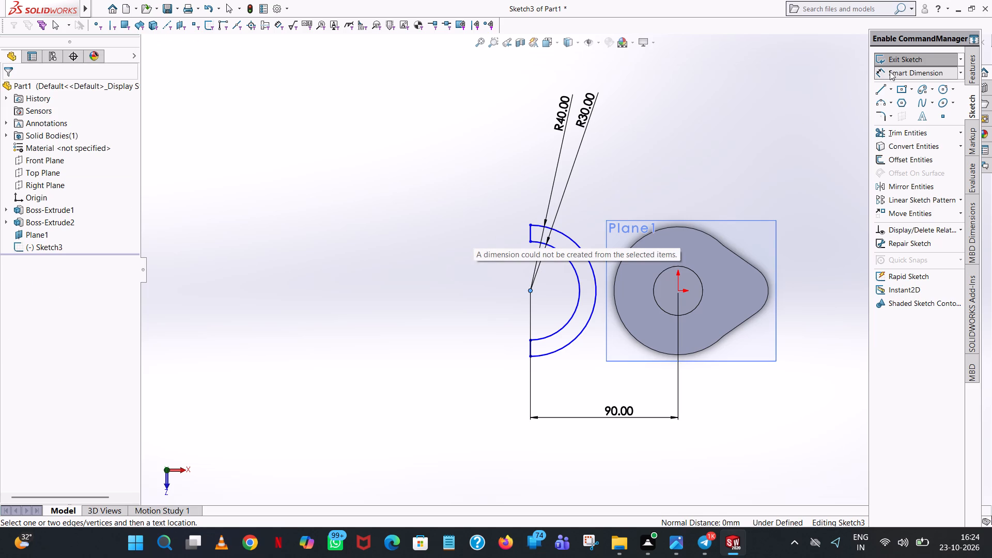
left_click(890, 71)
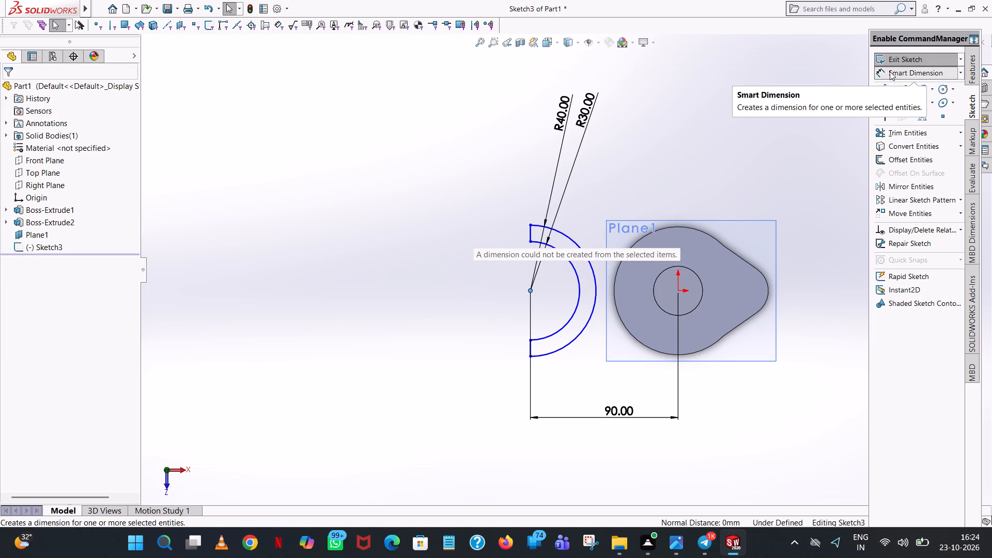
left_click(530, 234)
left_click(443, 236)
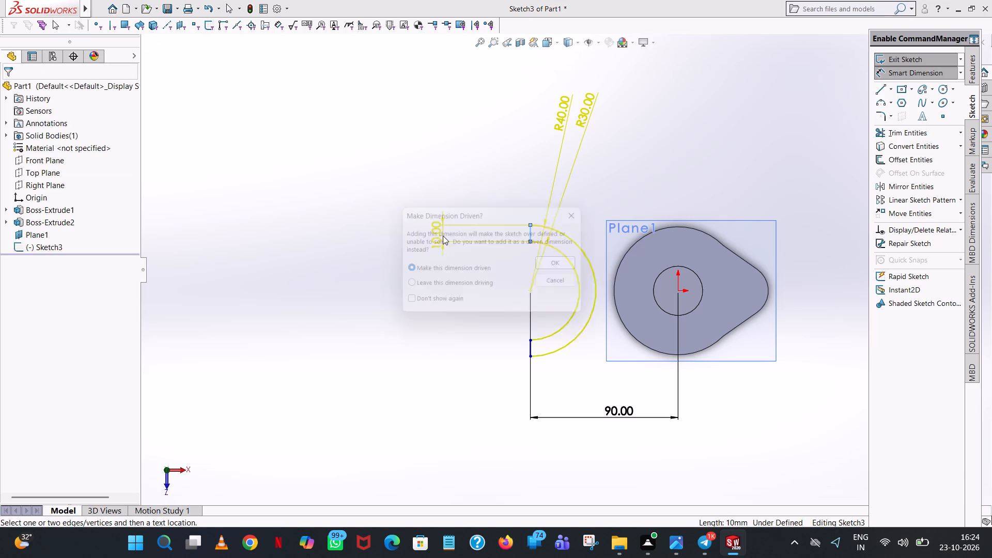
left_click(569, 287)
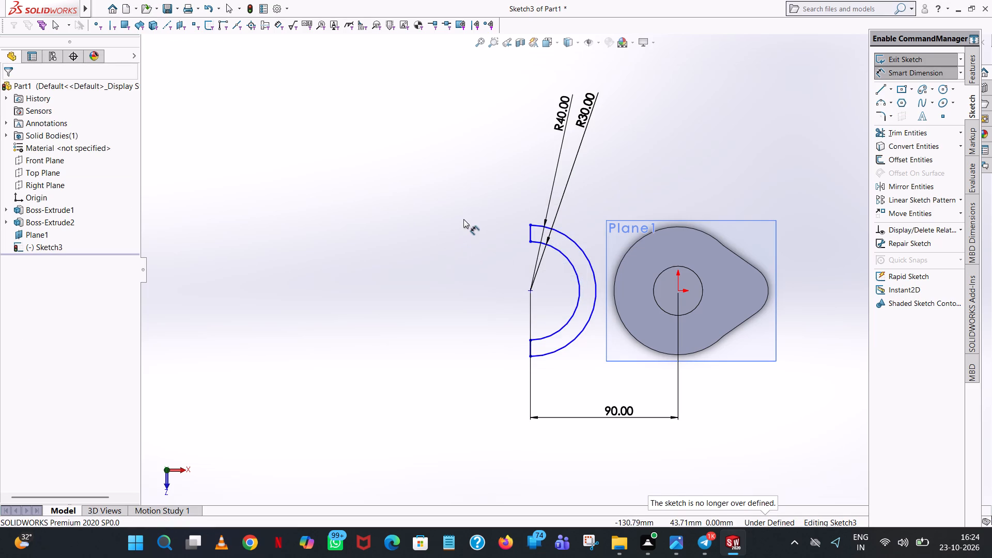
Add a Horizontal relation between the half ring's arc centre and the origin.
scroll(463, 219, "down", 7)
scroll(814, 325, "up", 16)
scroll(804, 295, "down", 6)
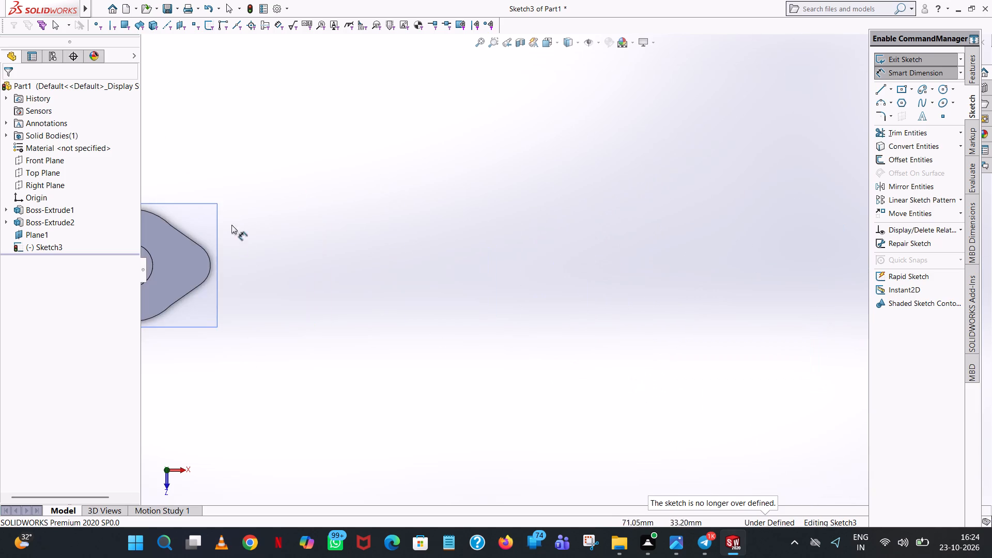
scroll(235, 237, "up", 5)
scroll(404, 287, "down", 6)
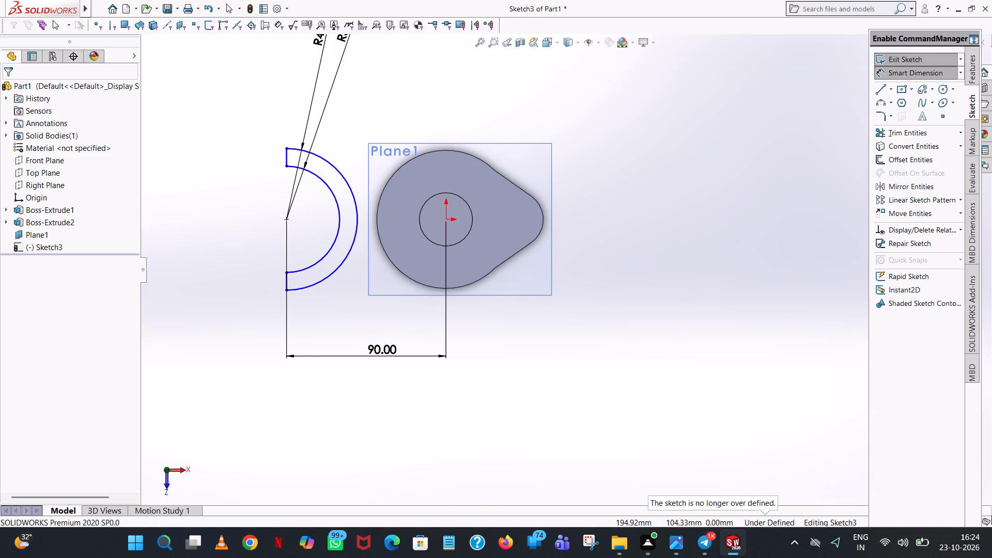
left_click(906, 73)
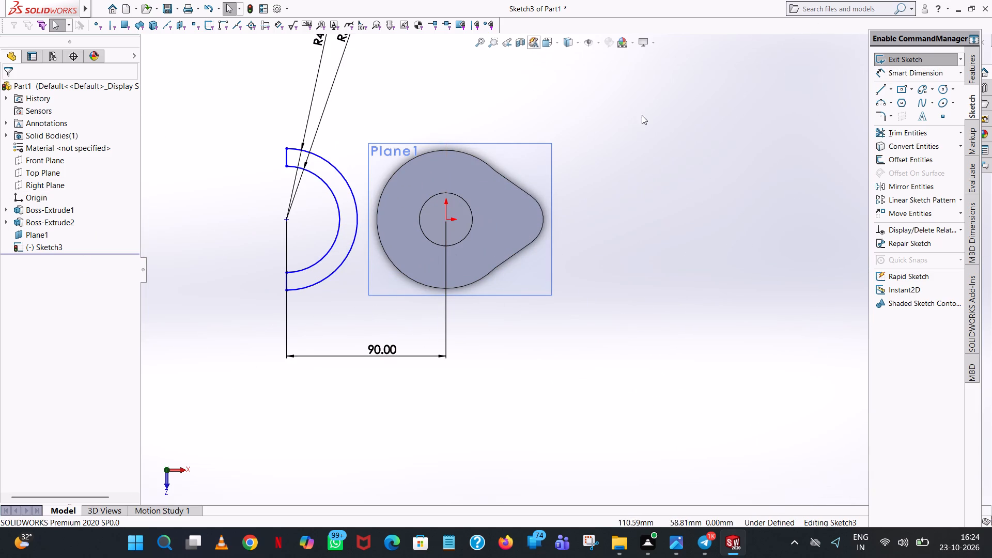
left_click(288, 217, "ctrl")
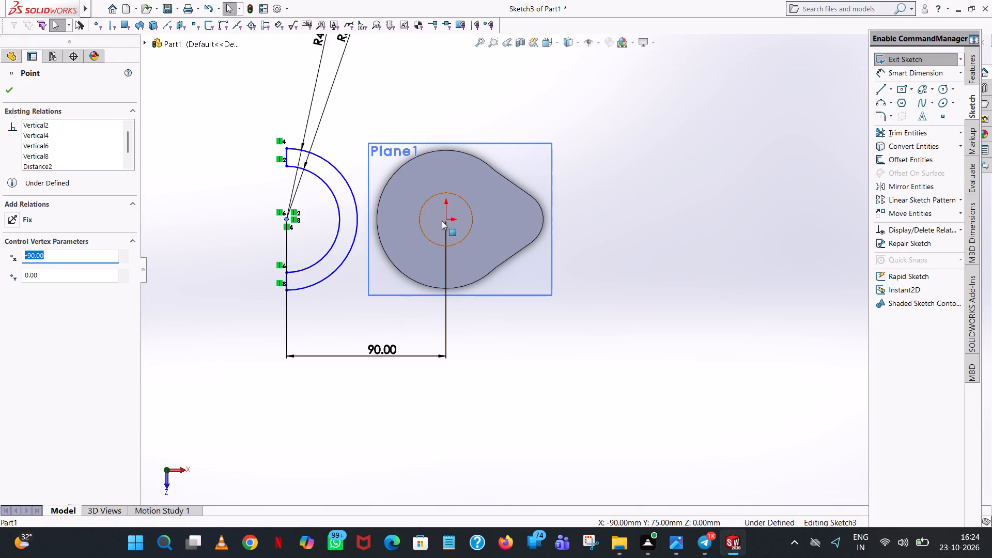
left_click(444, 218, "ctrl")
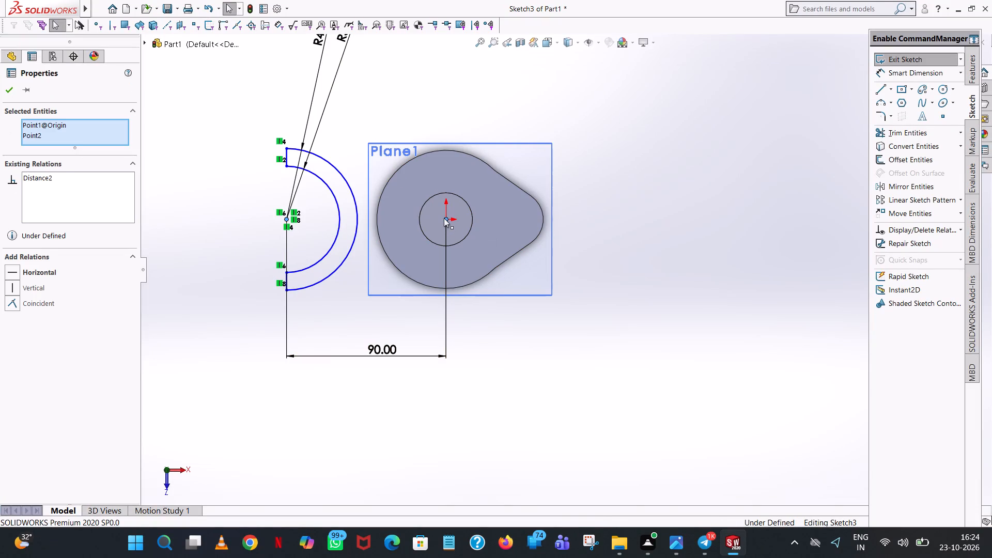
left_click(48, 274)
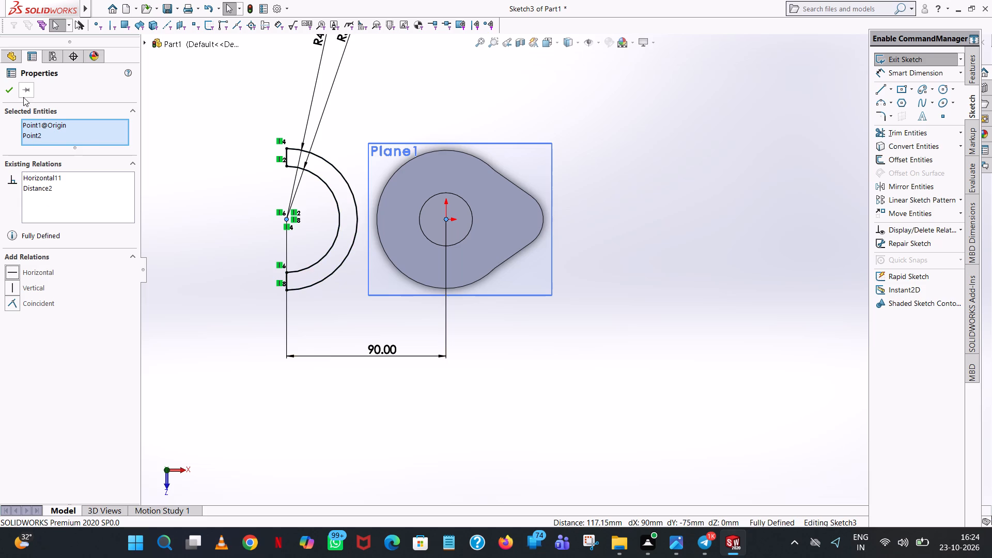
Extrude the half-ring sketch from its offset plane toward the cam body, with a blind depth of 30 mm.
left_click(10, 85)
left_click(726, 177)
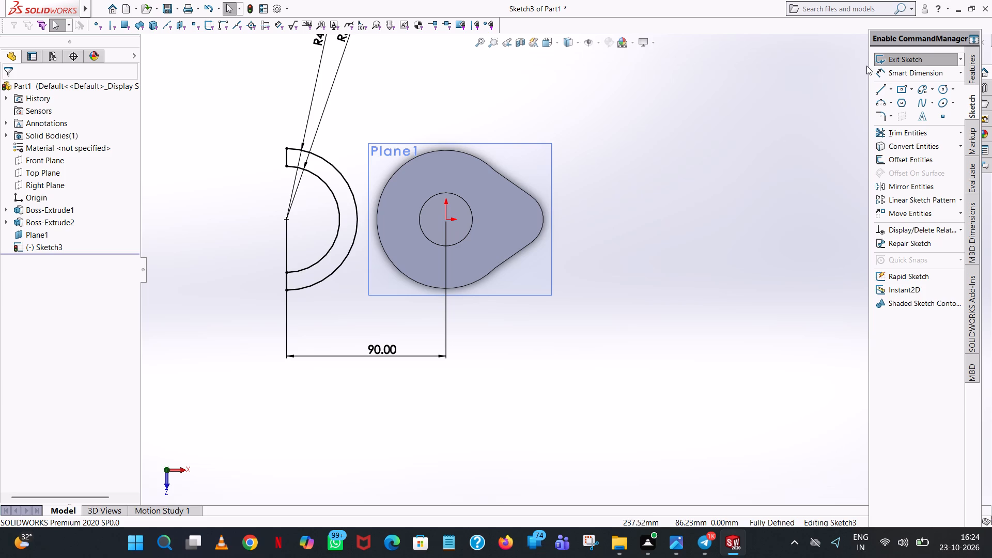
left_click(973, 66)
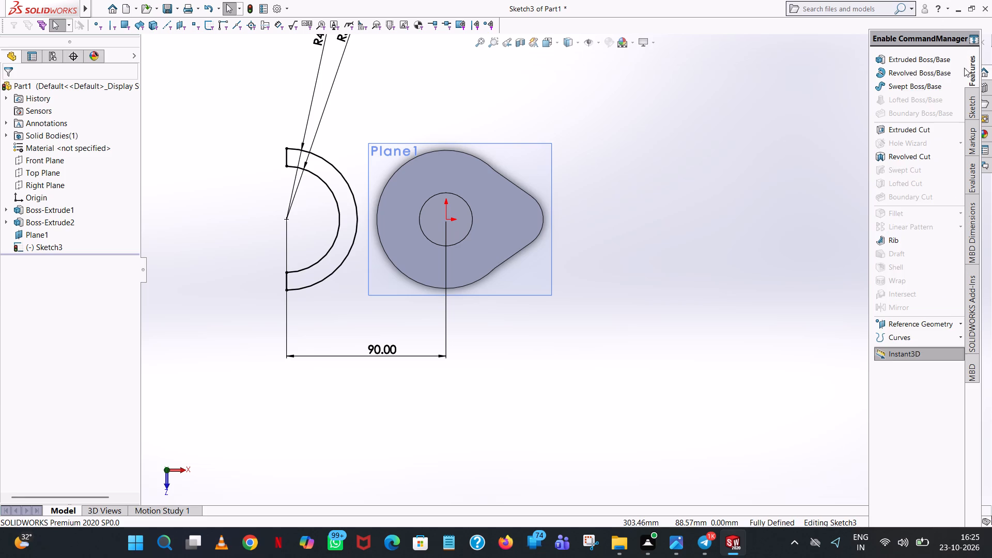
left_click(909, 64)
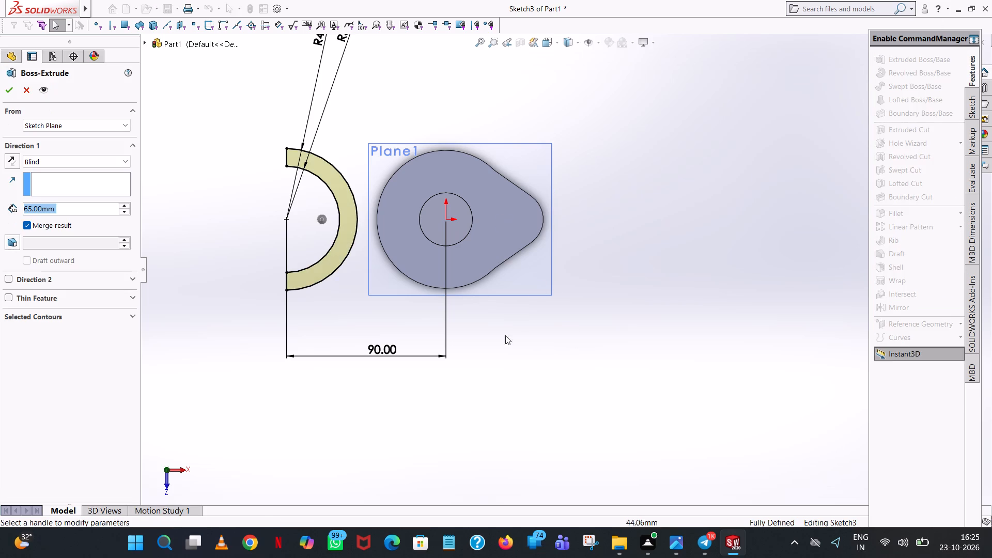
scroll(514, 365, "down", 1)
middle_click_drag(514, 365, 543, 110)
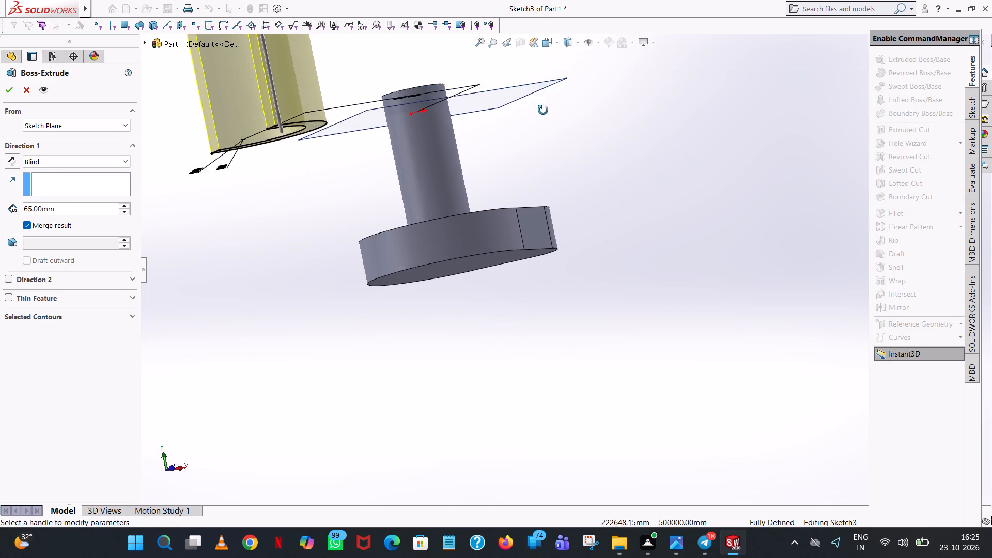
middle_click_drag(543, 110, 543, 113)
scroll(542, 116, "up", 3)
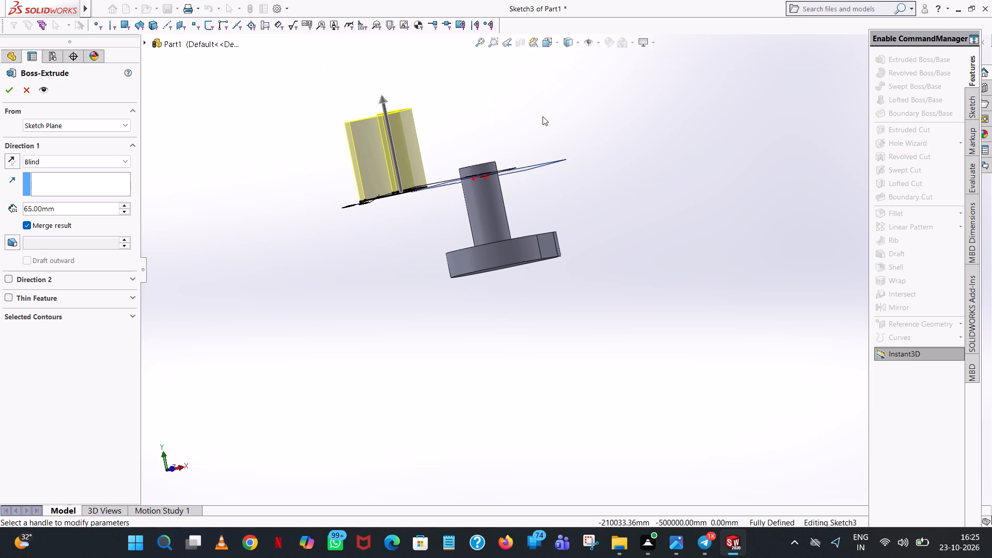
left_click(10, 156)
double_click(82, 214)
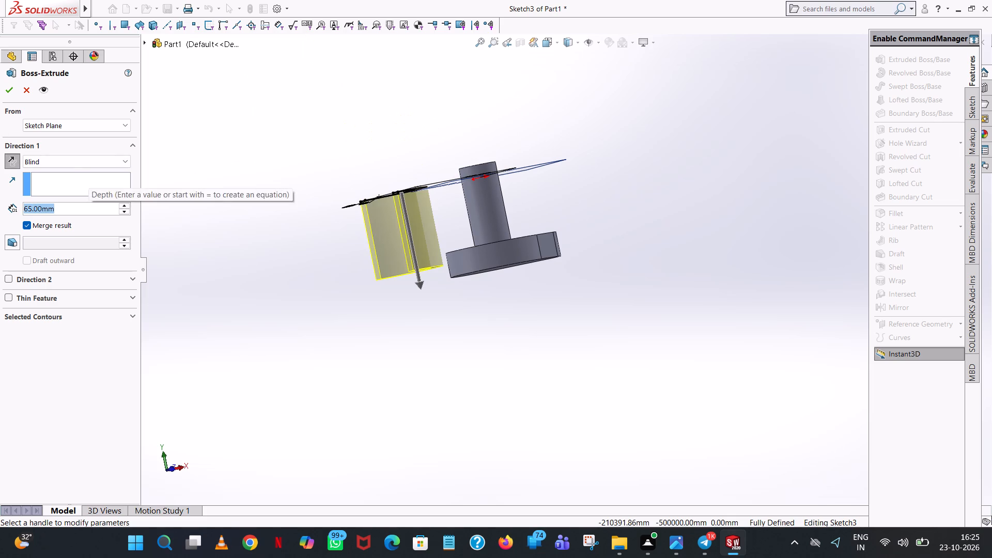
key("3")
key("0")
key("Return")
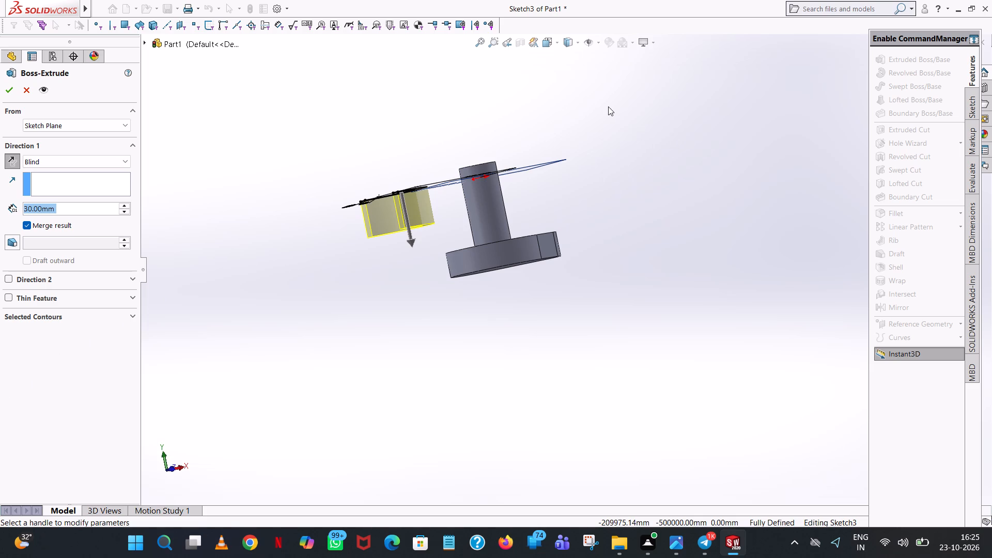
Add a second direction to the half-ring extrusion with a blind depth of 10 mm.
scroll(605, 107, "up", 1)
middle_click_drag(597, 111, 566, 123)
scroll(597, 167, "down", 5)
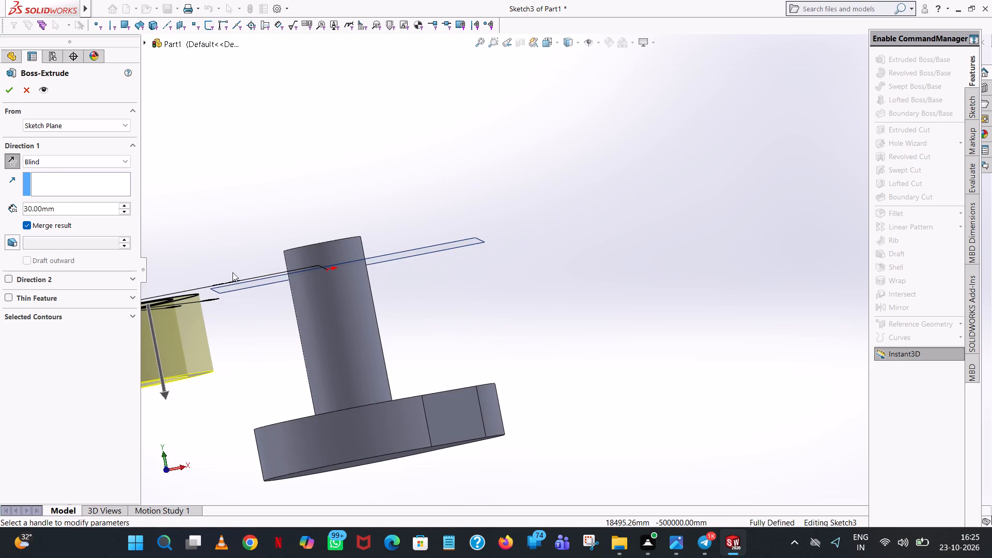
scroll(225, 278, "up", 4)
scroll(448, 249, "down", 3)
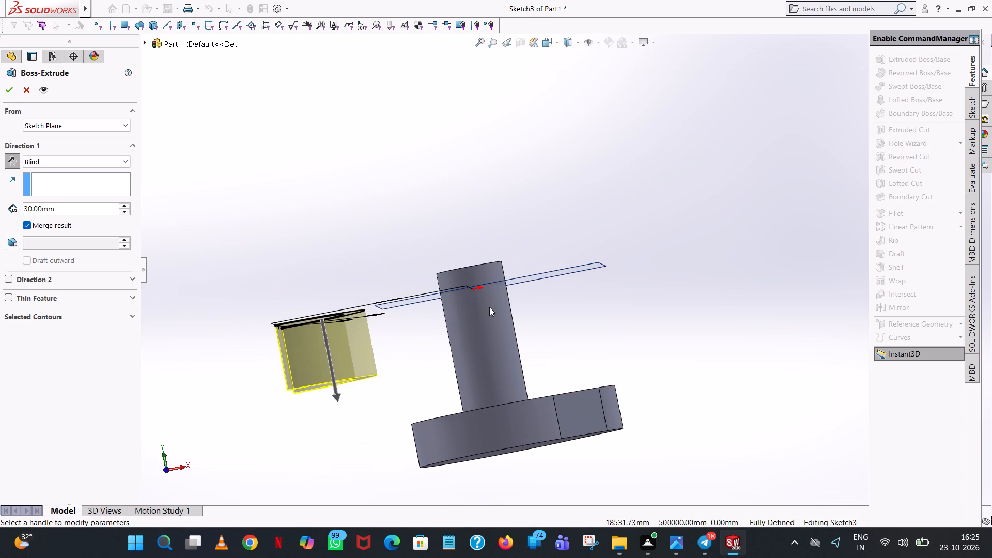
scroll(489, 307, "up", 3)
scroll(542, 346, "down", 2)
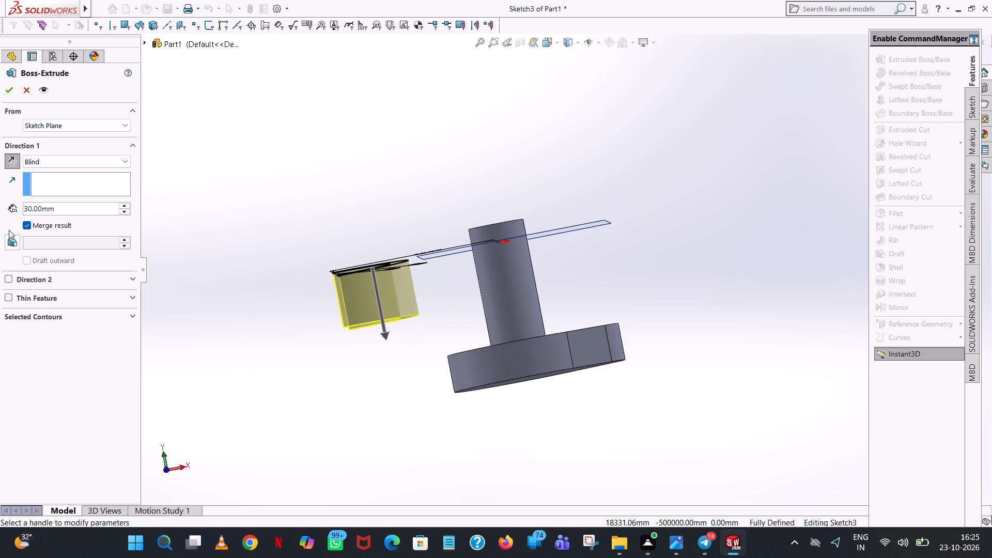
left_click(13, 274)
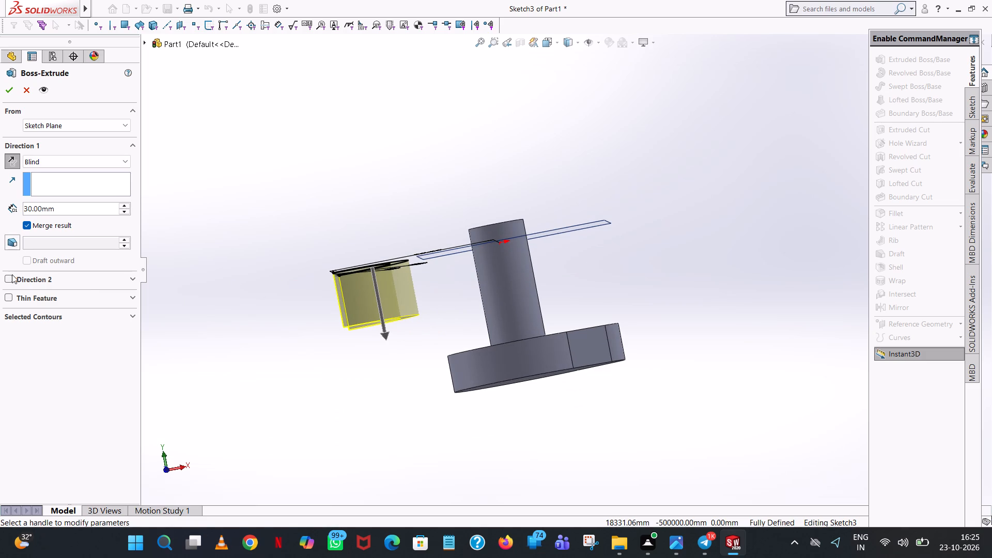
left_click(11, 277)
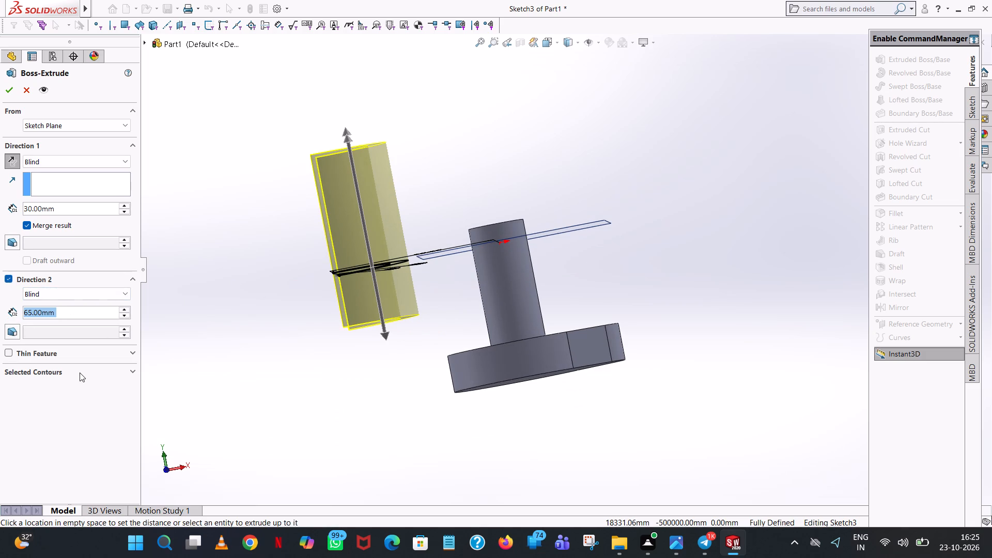
type("10")
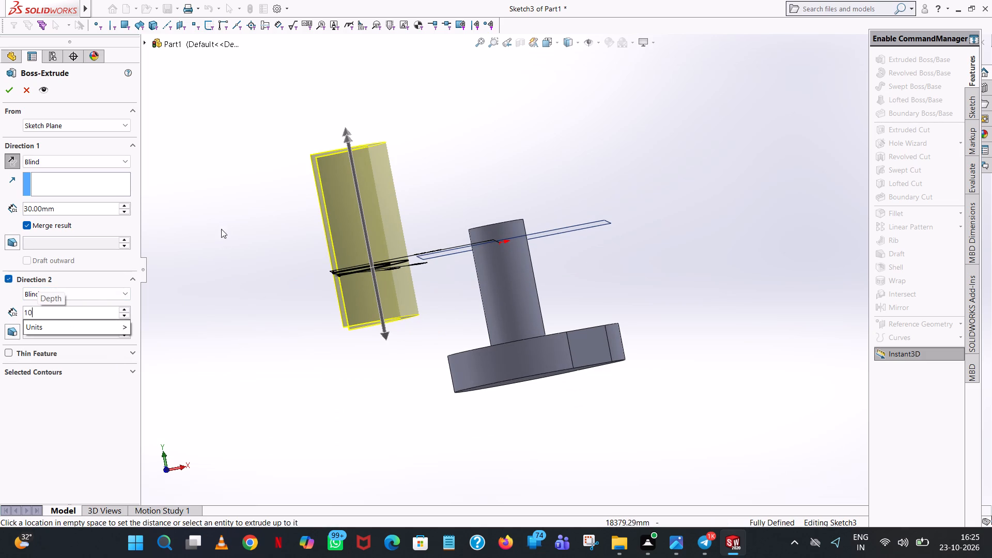
left_click(226, 219)
Set the first direction's depth to 20 mm and complete the half-ring extrusion.
double_click(64, 205)
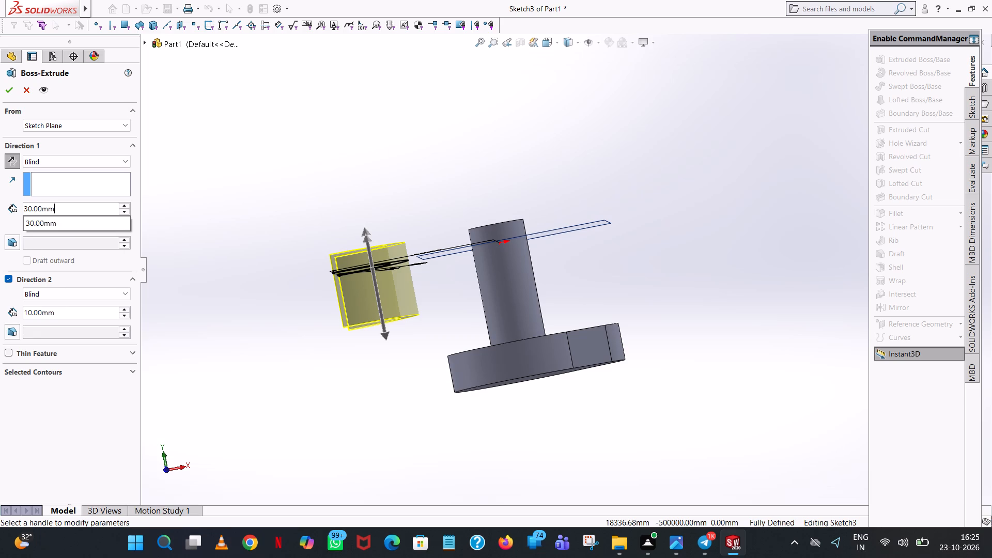
type("20")
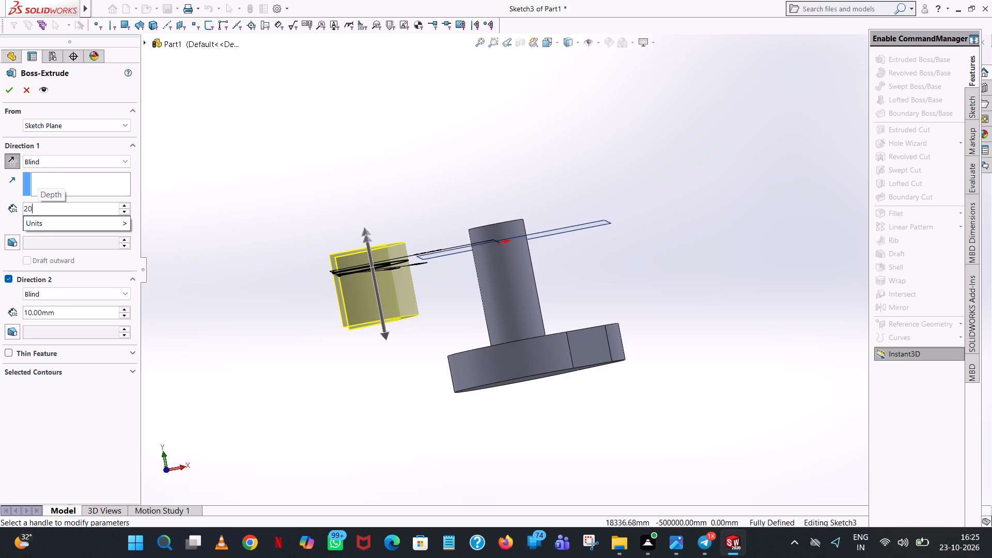
left_click(301, 143)
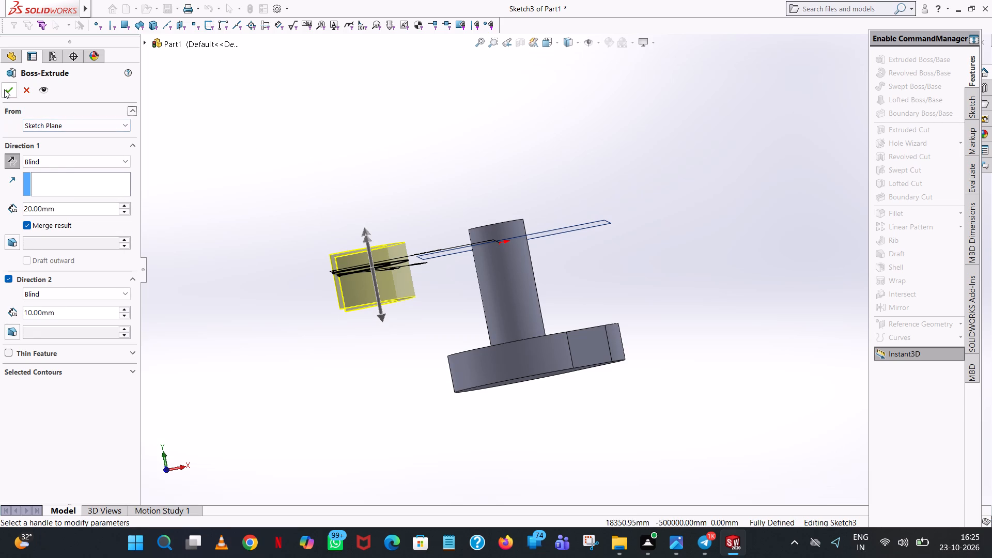
left_click(4, 88)
Examine the extruded half ring and its position beside the shaft from several angles.
left_click(371, 136)
middle_click_drag(386, 168, 428, 233)
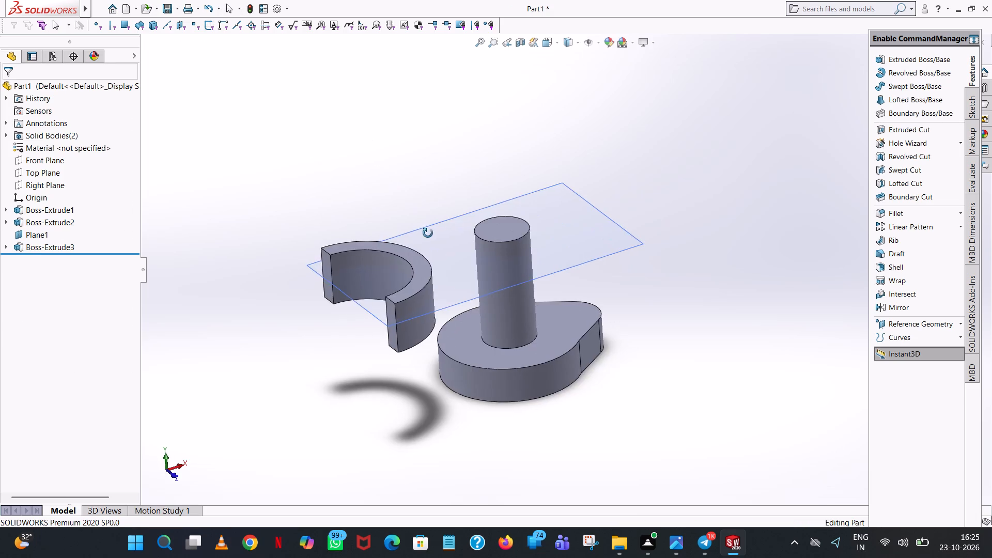
middle_click_drag(428, 233, 390, 139)
middle_click(381, 126)
middle_click_drag(379, 123, 375, 163)
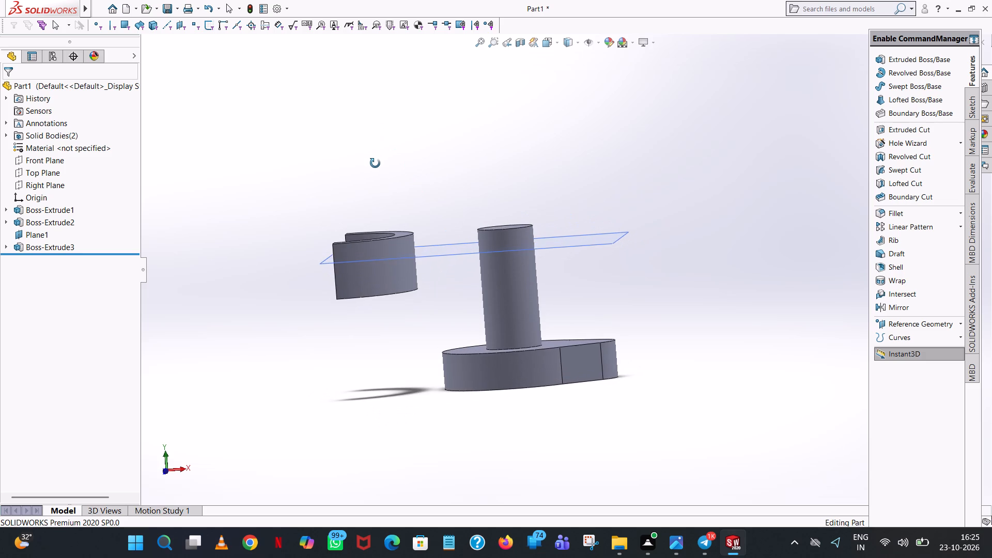
middle_click_drag(375, 163, 378, 160)
scroll(515, 241, "down", 6)
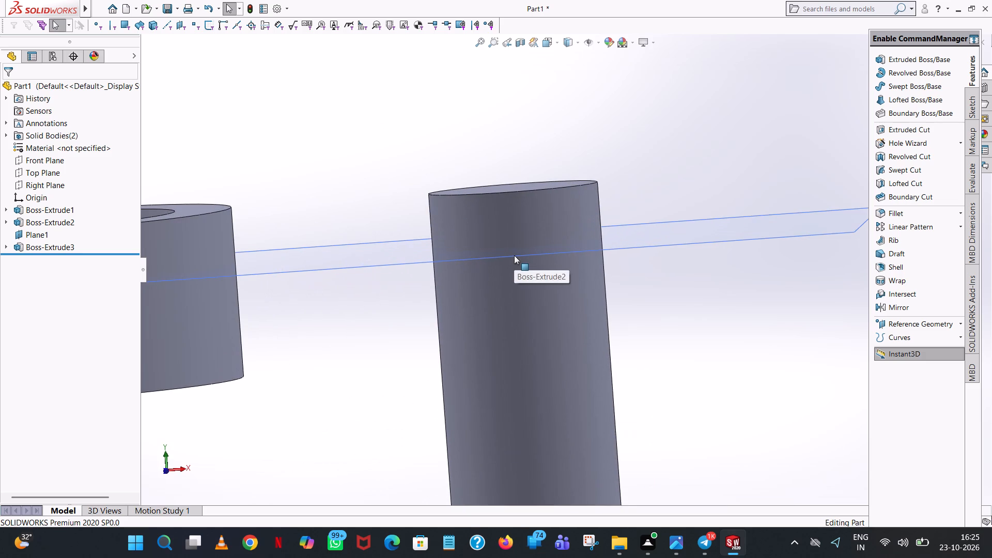
middle_click_drag(515, 253, 513, 239)
scroll(513, 241, "up", 7)
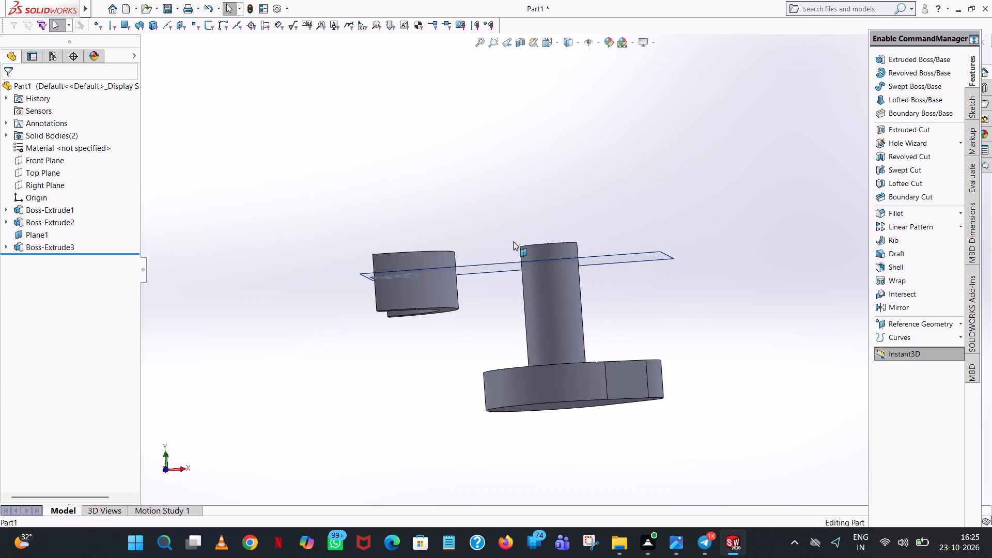
scroll(513, 241, "up", 1)
middle_click_drag(513, 241, 585, 273)
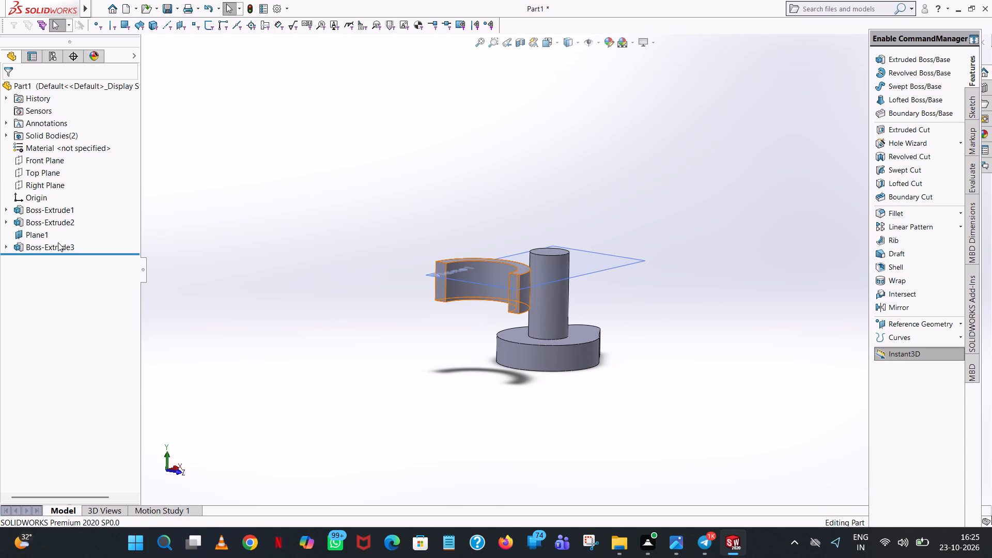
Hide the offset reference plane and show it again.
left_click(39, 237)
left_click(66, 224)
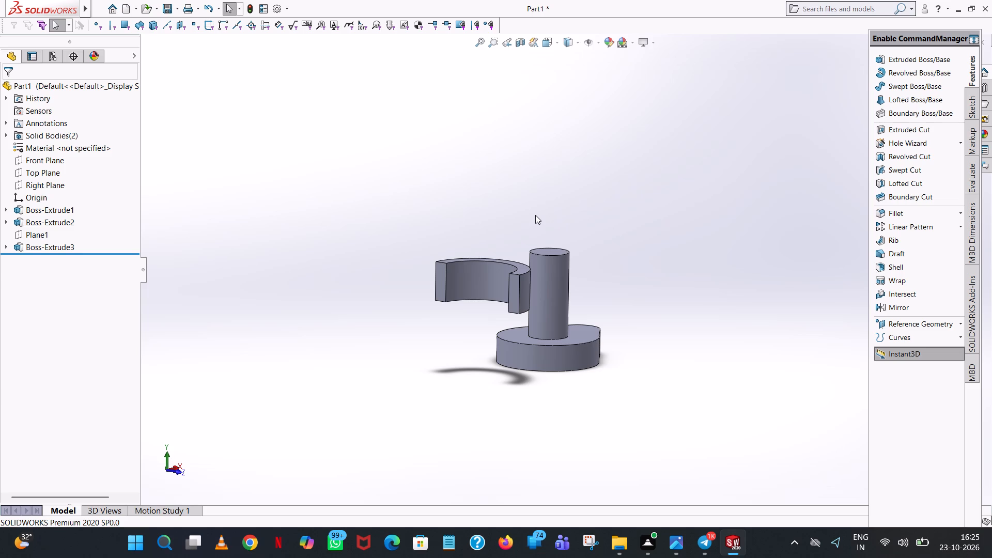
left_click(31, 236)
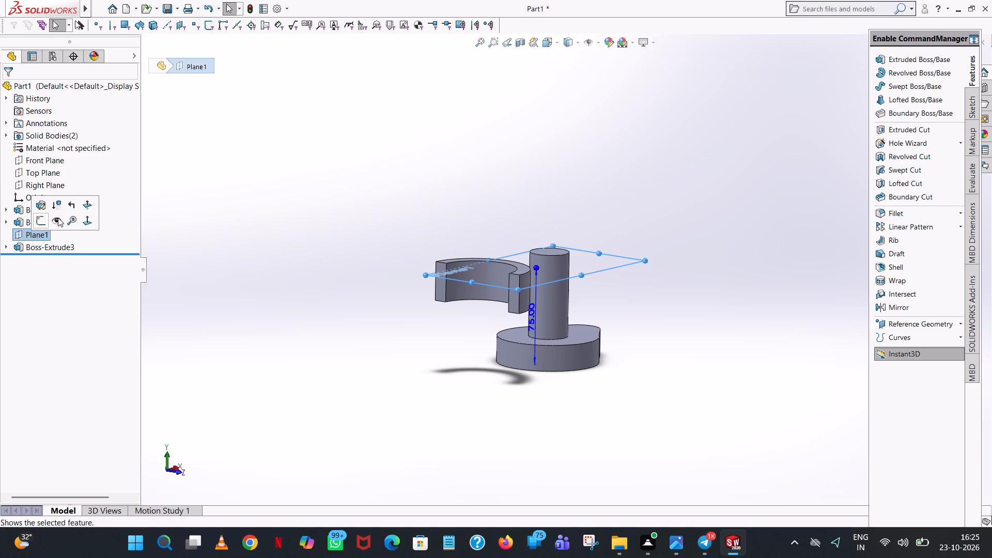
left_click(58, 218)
Examine the gap between the half ring and the shaft from above, below and the sides.
middle_click_drag(643, 176, 603, 175)
scroll(642, 176, "up", 1)
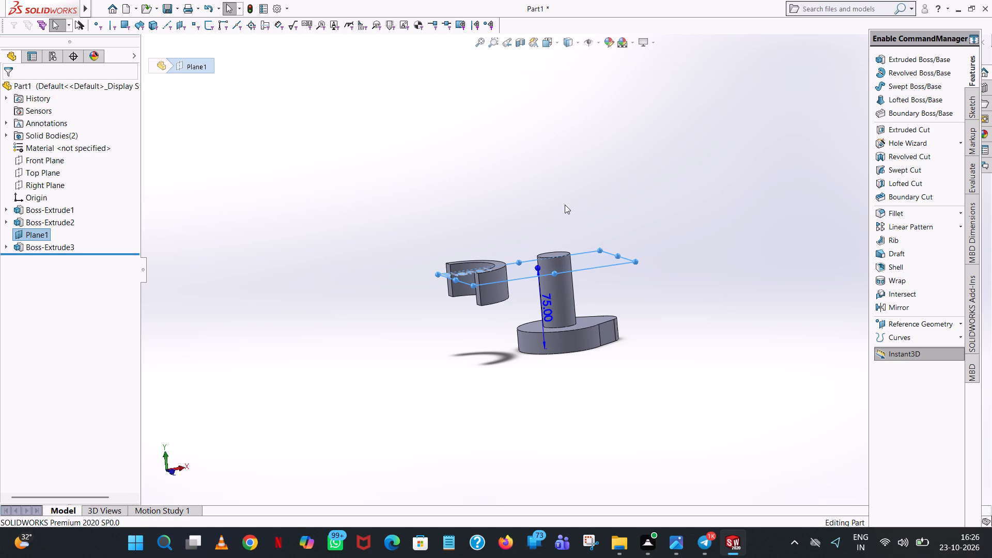
middle_click_drag(565, 204, 512, 204)
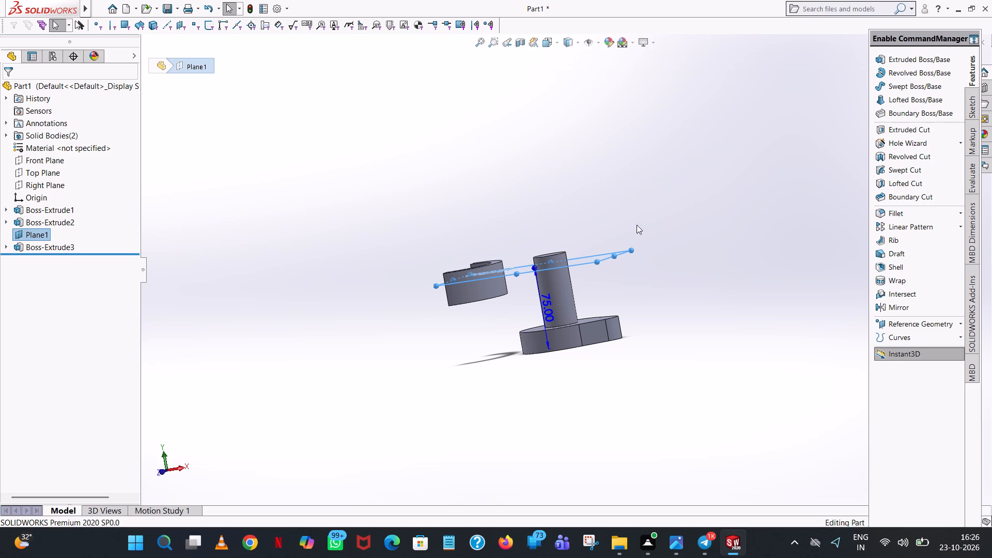
middle_click_drag(615, 314, 656, 542)
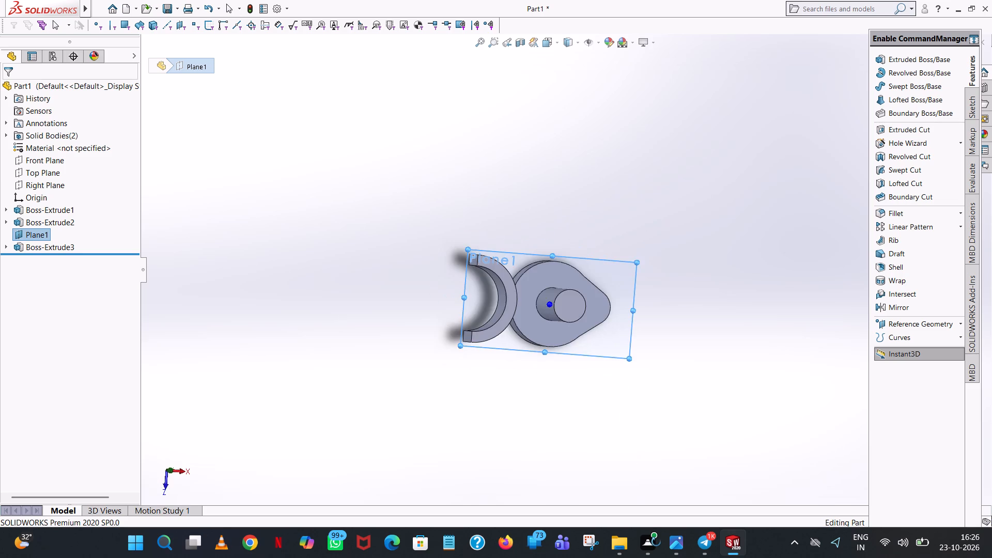
middle_click_drag(656, 542, 642, 523)
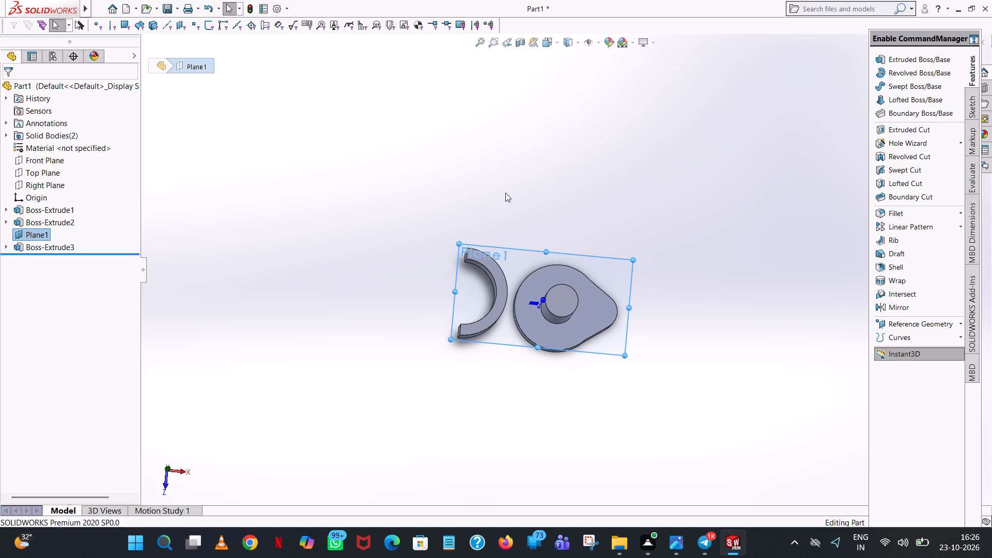
middle_click_drag(579, 421, 613, 229)
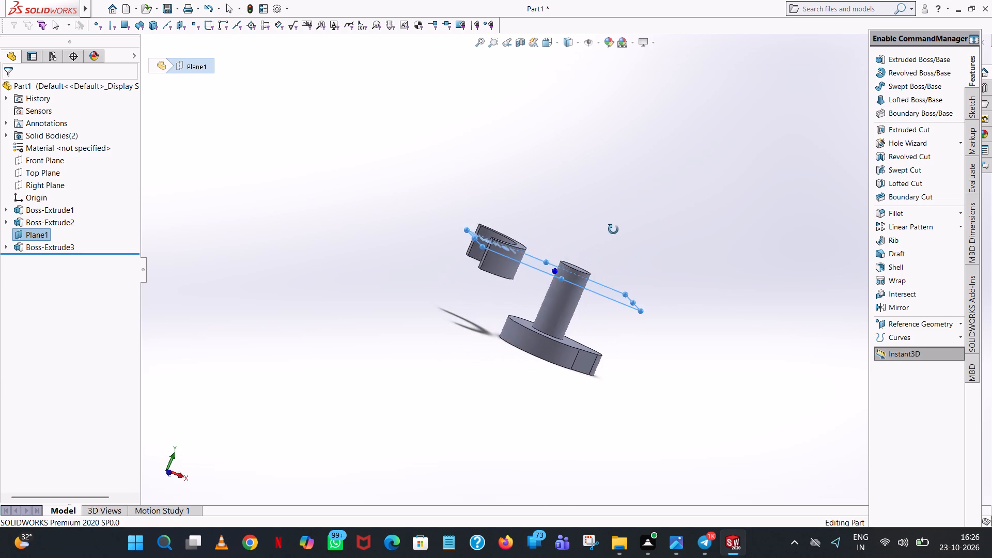
middle_click_drag(613, 229, 693, 225)
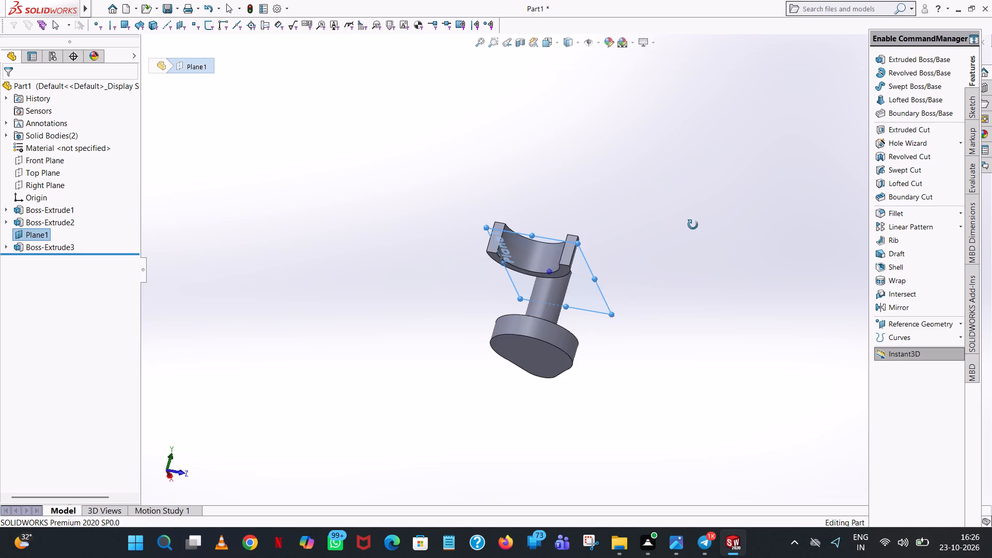
middle_click_drag(693, 225, 604, 390)
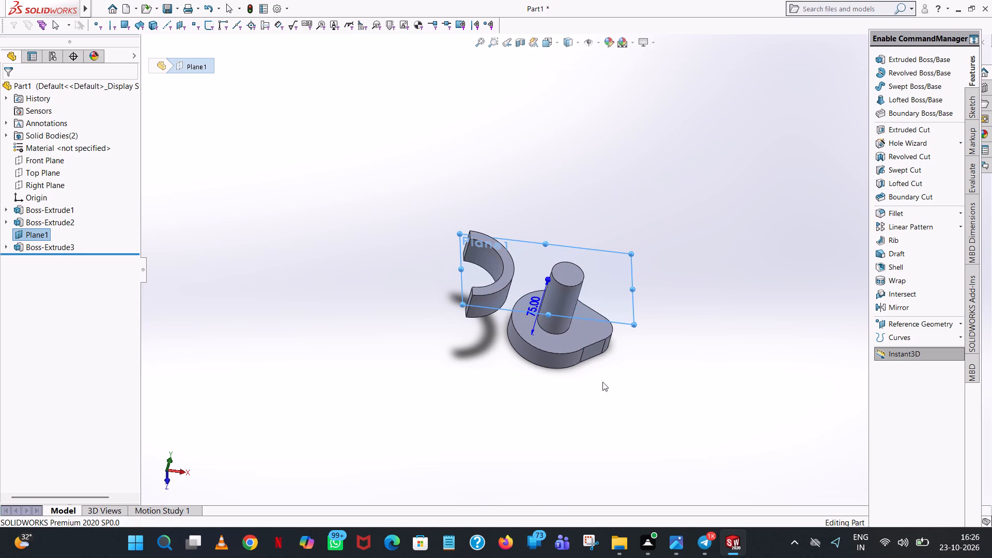
Start a sketch on the 75 mm offset plane and draw a 90 mm horizontal line from the origin to the half ring's centre.
left_click(558, 47)
left_click(610, 101)
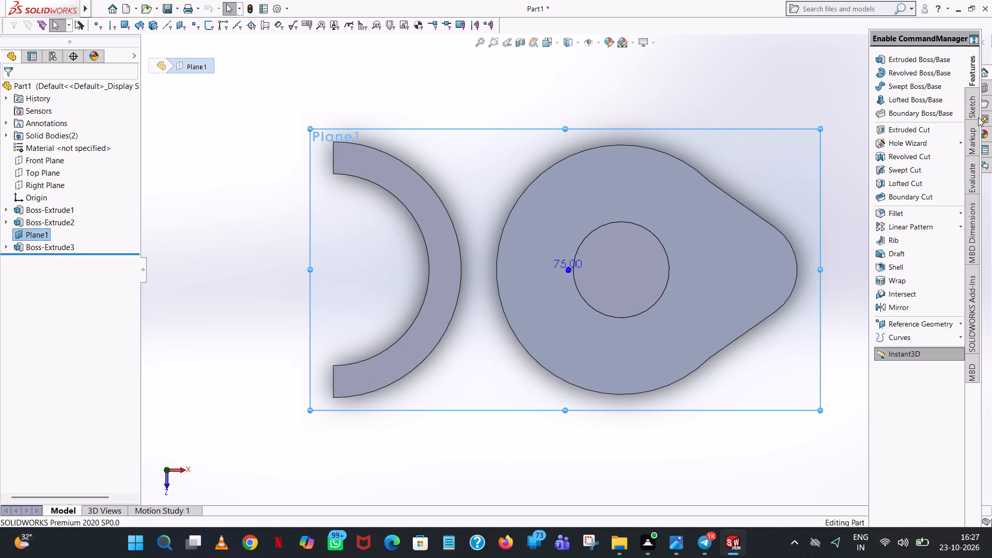
left_click(472, 111)
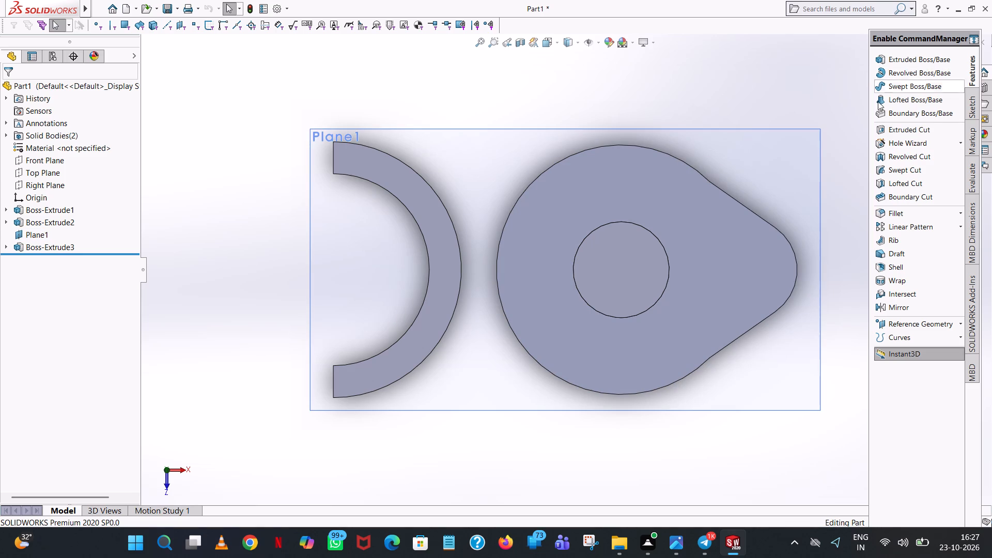
left_click(34, 233)
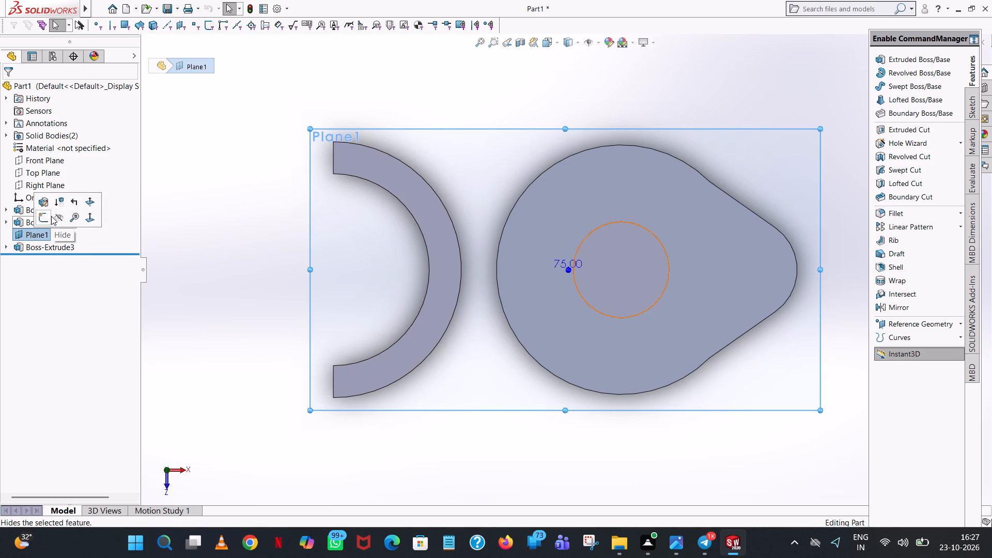
left_click(44, 218)
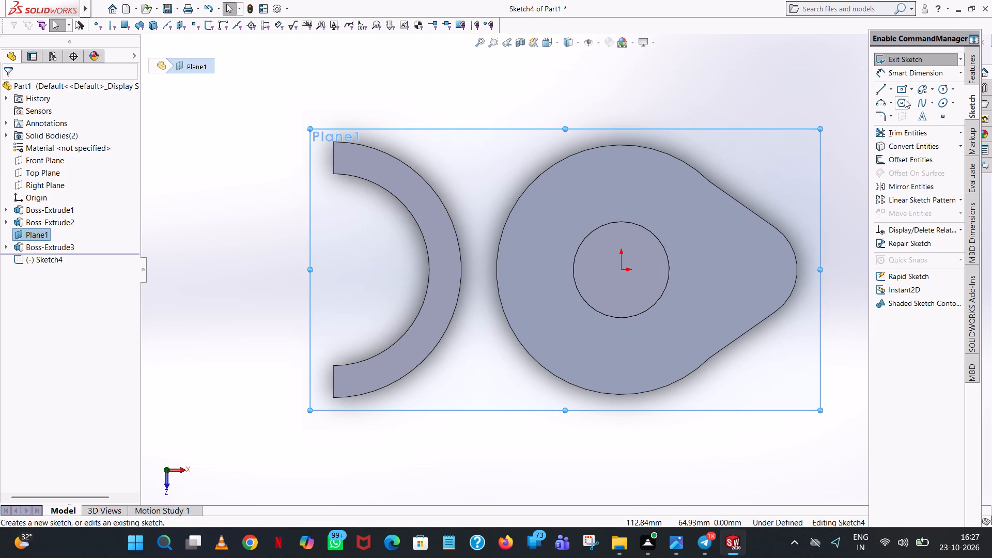
left_click(882, 87)
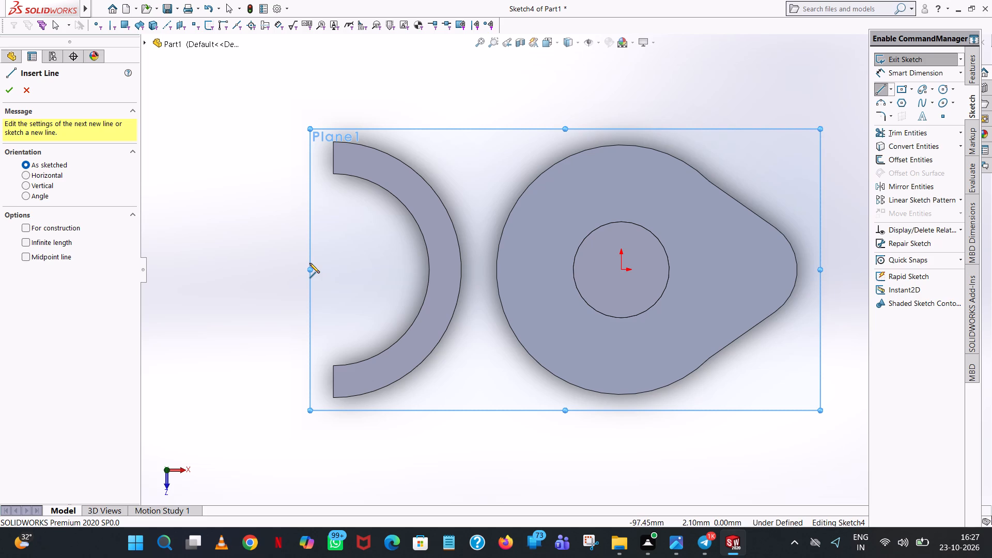
left_click(623, 271)
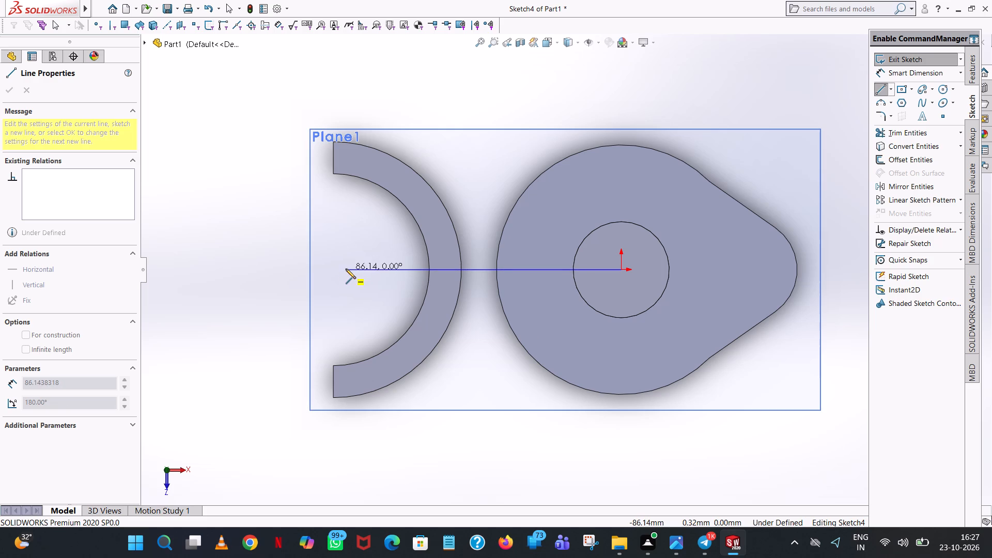
left_click(346, 269)
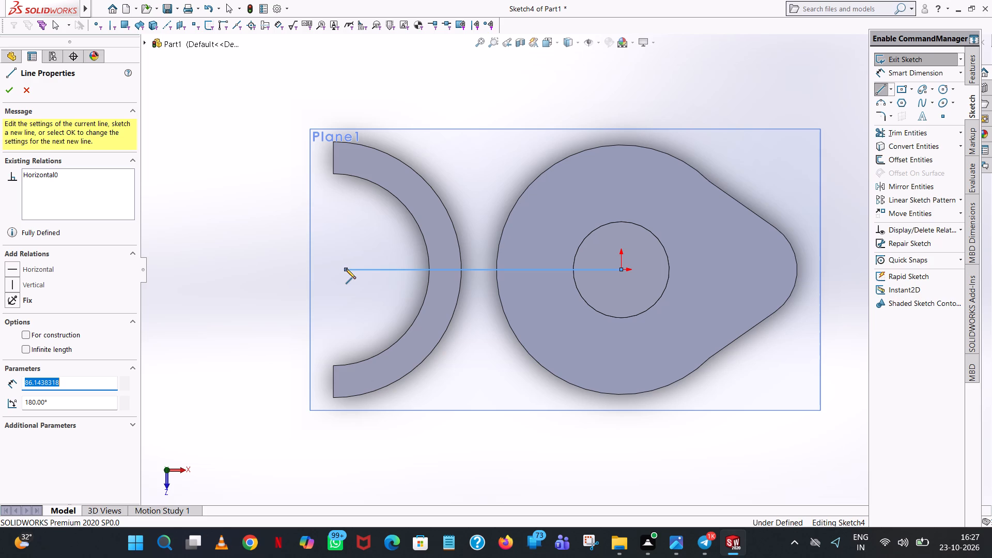
key("9")
key("0")
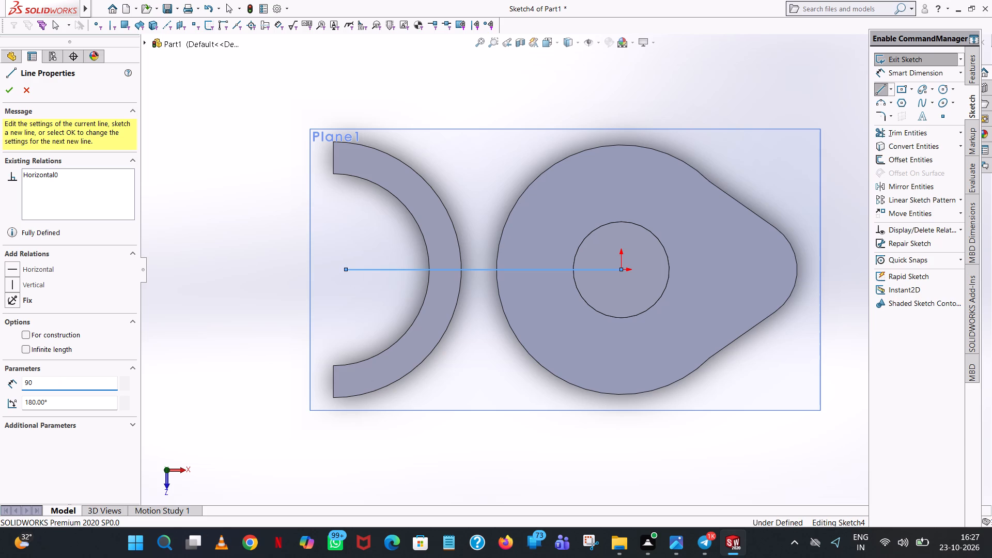
key("Return")
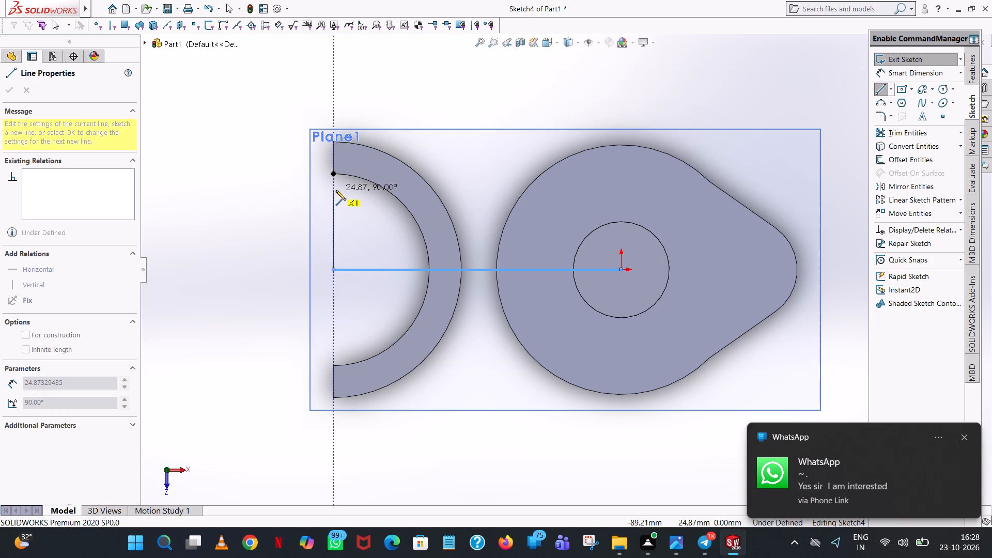
Draw a 25 mm vertical line upward from the horizontal line's end at the half ring's centre.
left_click(336, 190)
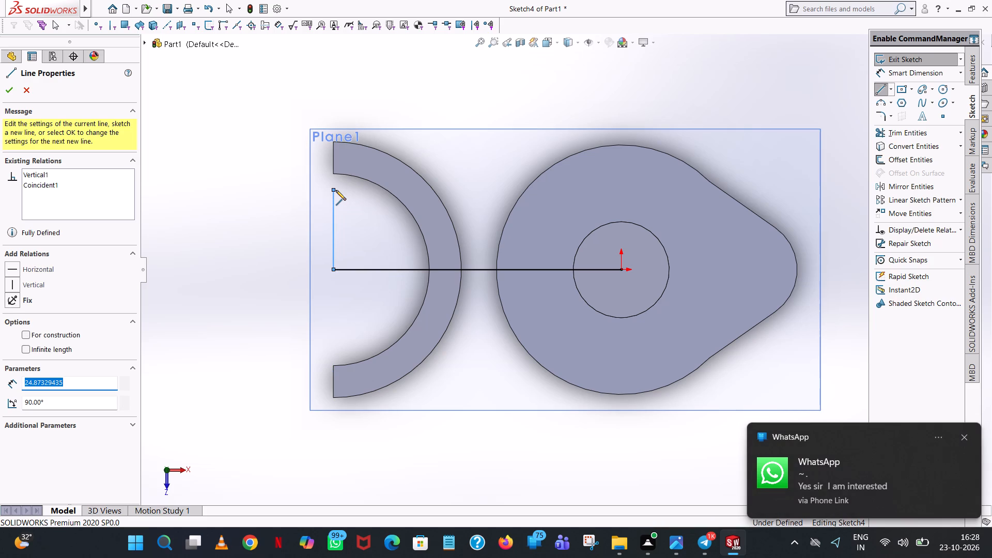
type("25")
key("Return")
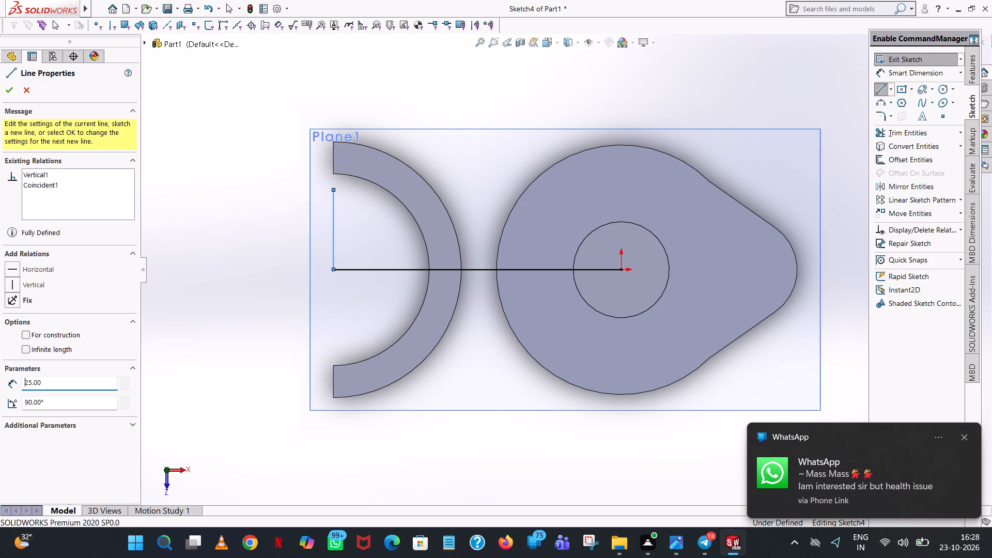
right_click(336, 190)
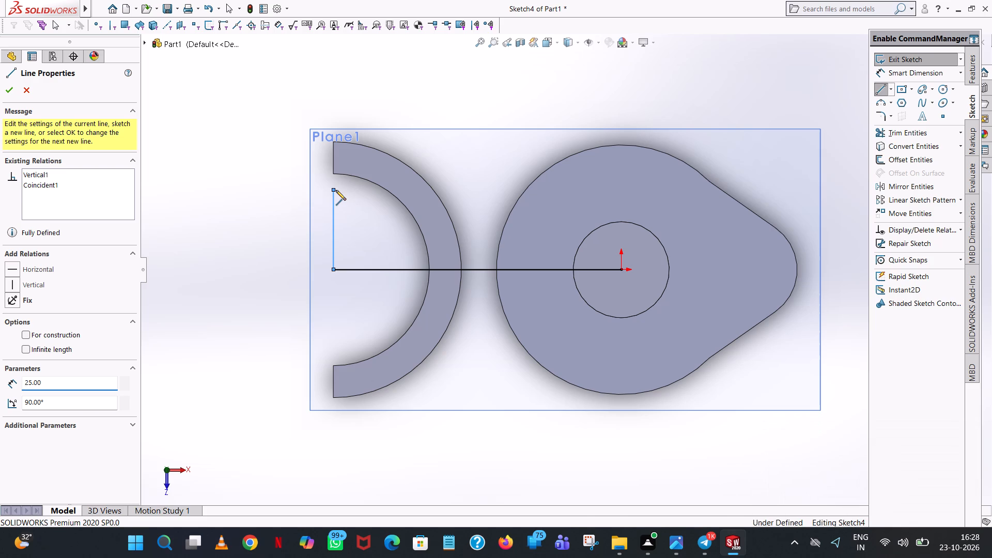
left_click(366, 199)
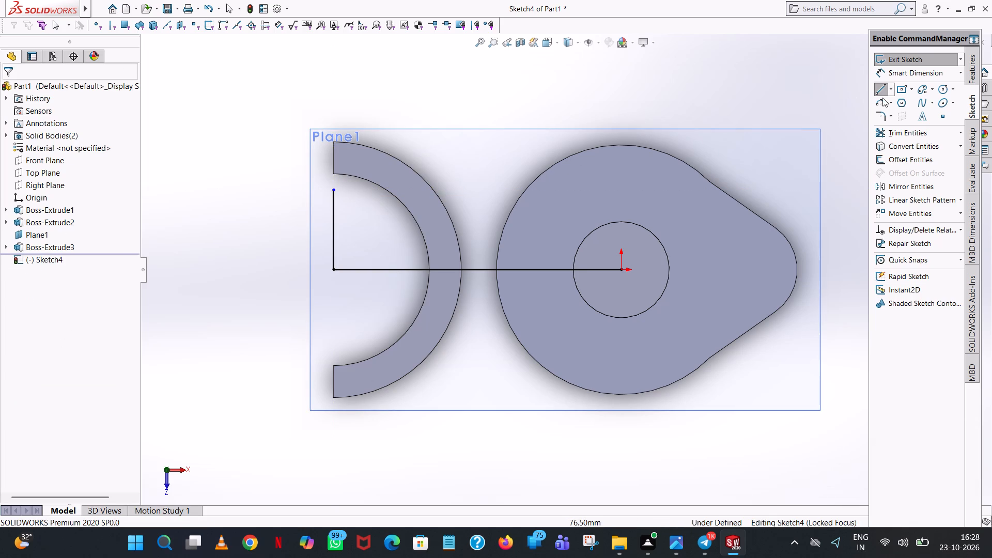
Draw a 25 mm vertical line downward from the same centre point of the half ring.
left_click(882, 91)
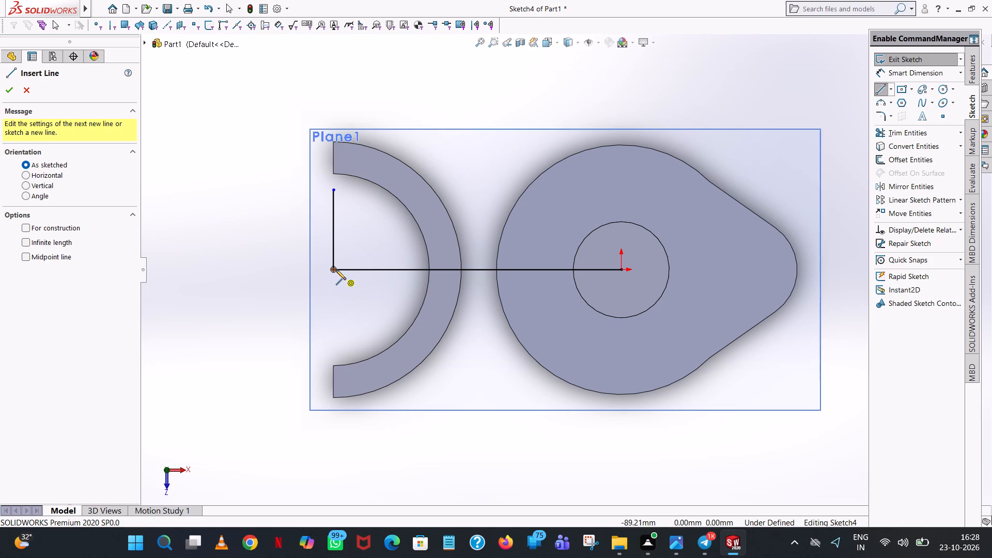
left_click(334, 270)
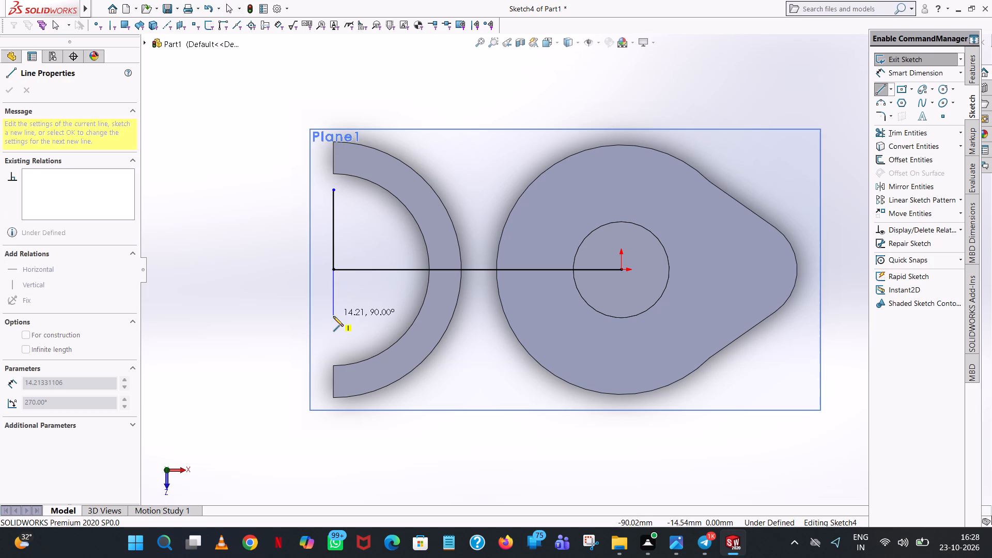
left_click(333, 316)
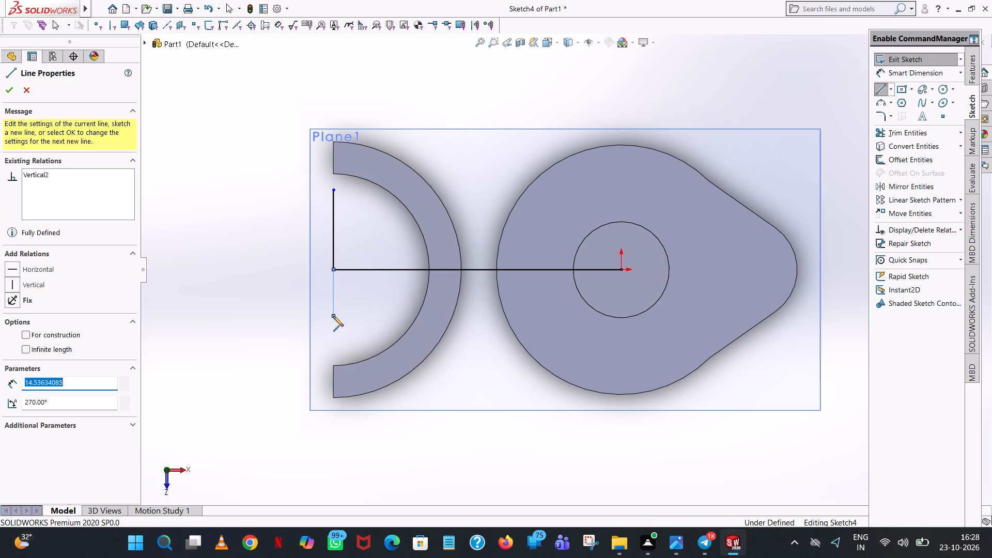
type("25")
key("Return")
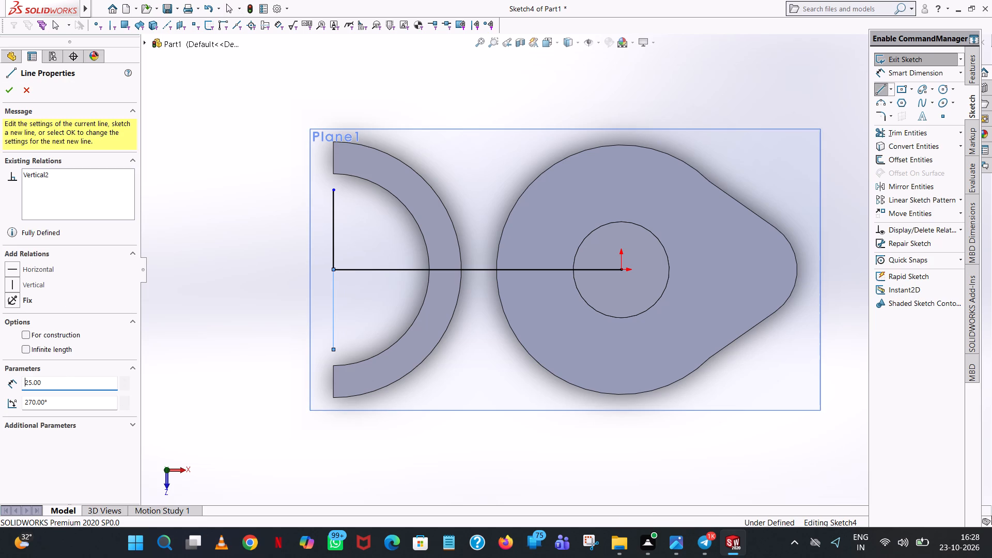
right_click(333, 316)
left_click(364, 325)
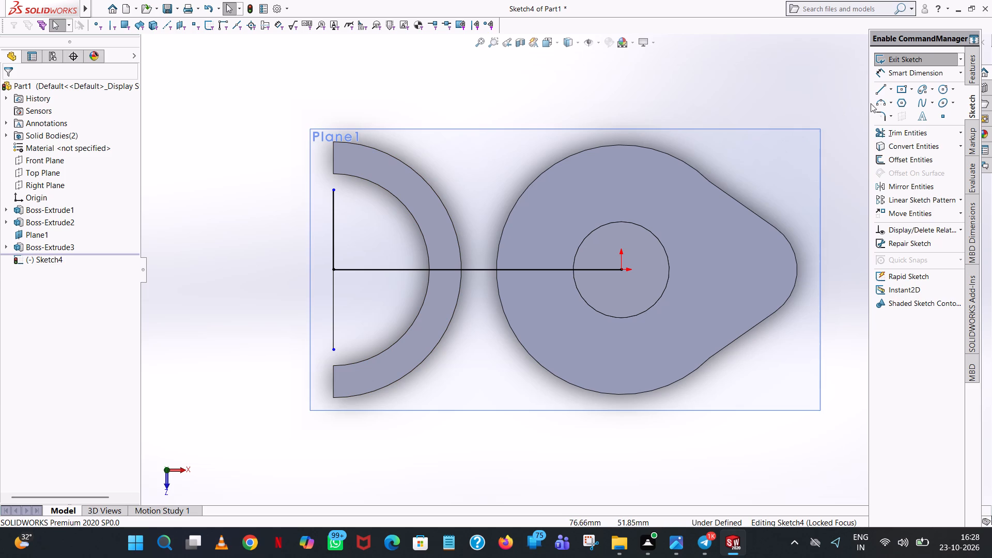
Sketch a 15 mm radius circle centred on the origin, matching the shaft's edge.
left_click(938, 87)
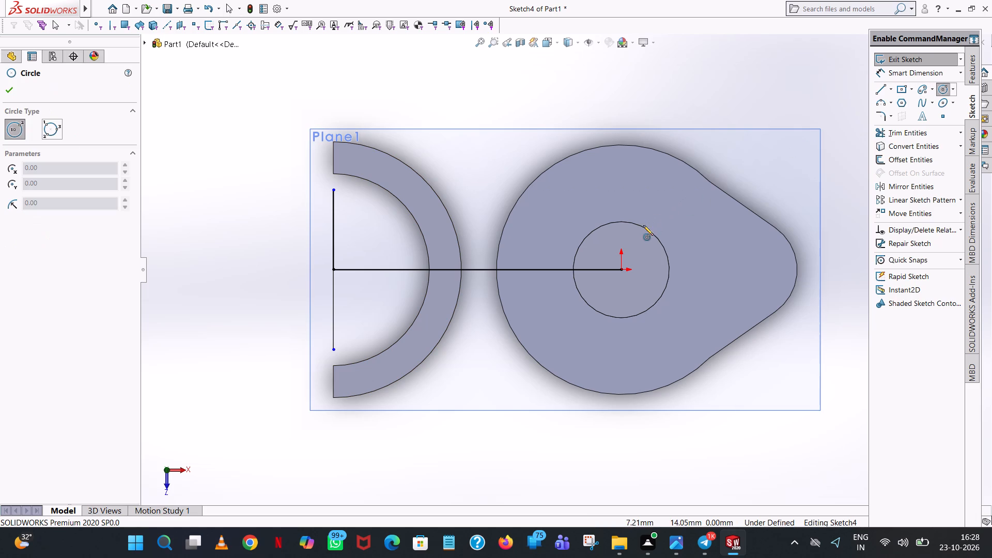
left_click(620, 268)
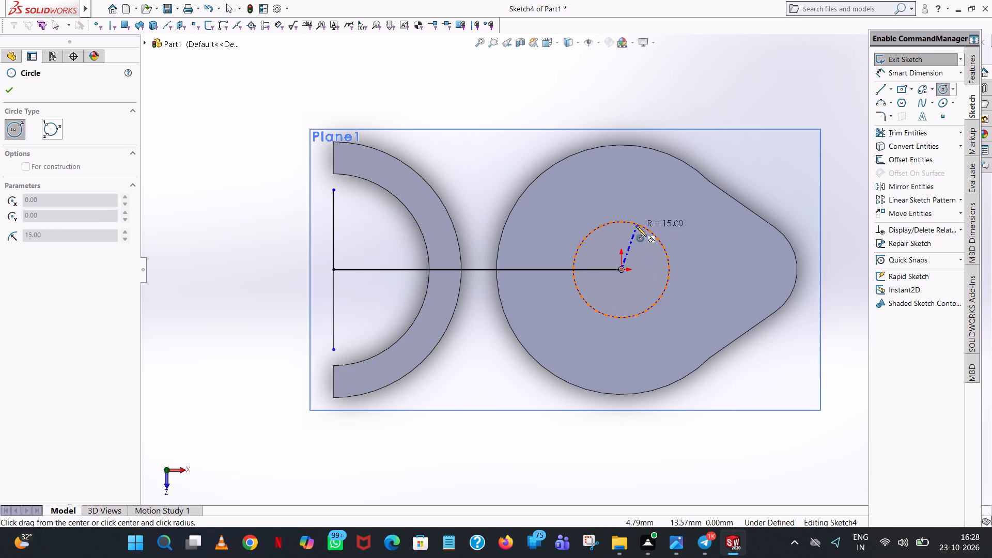
left_click(637, 226)
right_click(637, 226)
left_click(677, 234)
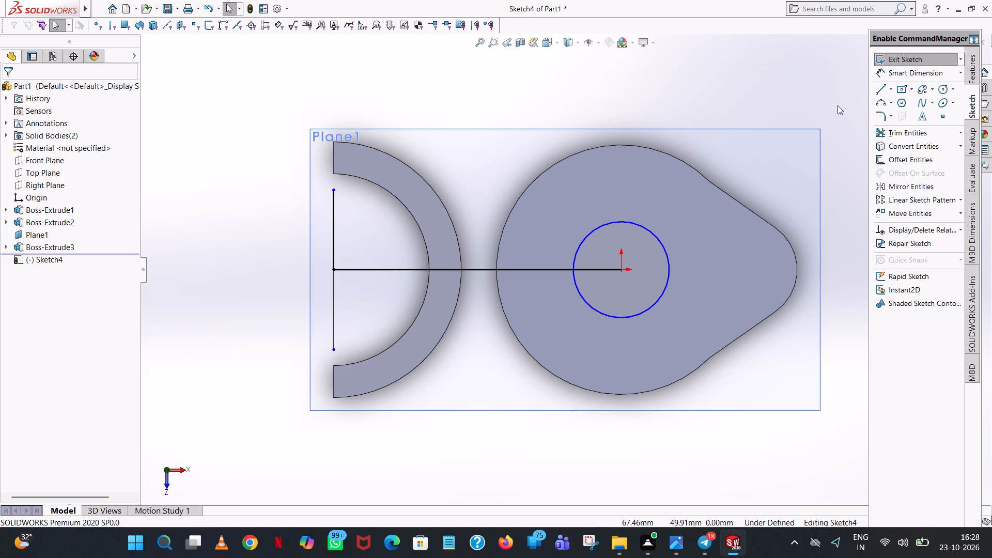
From the upper vertical line's end, draw a horizontal line about 31 mm to the ring's outer arc and a sloping line about 61.5 mm to the circle's top.
left_click(884, 86)
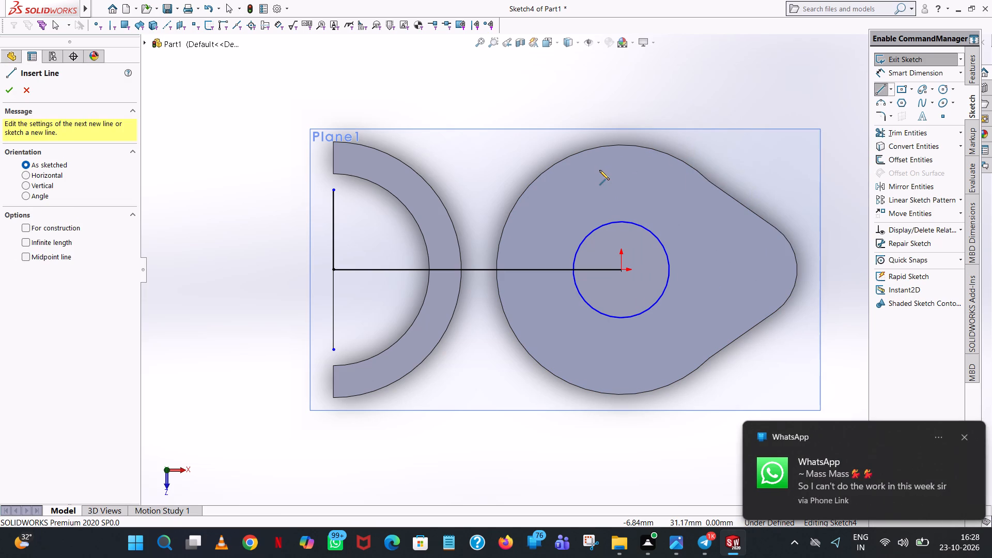
left_click(333, 189)
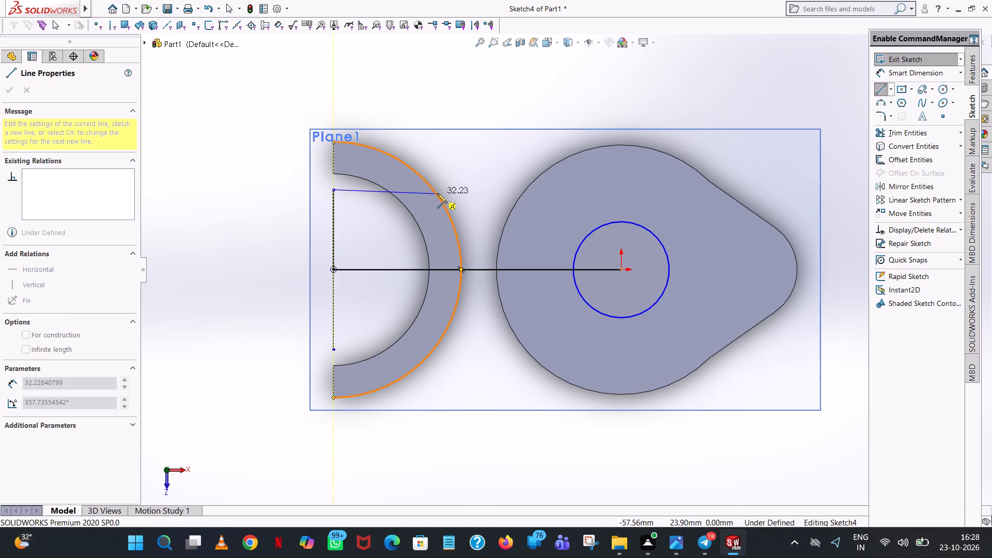
scroll(437, 193, "down", 8)
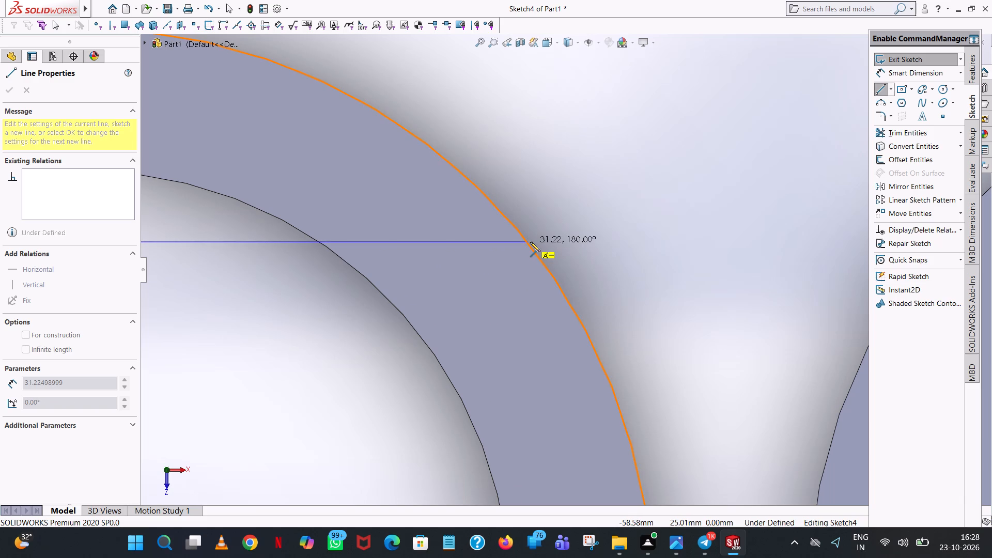
left_click(527, 242)
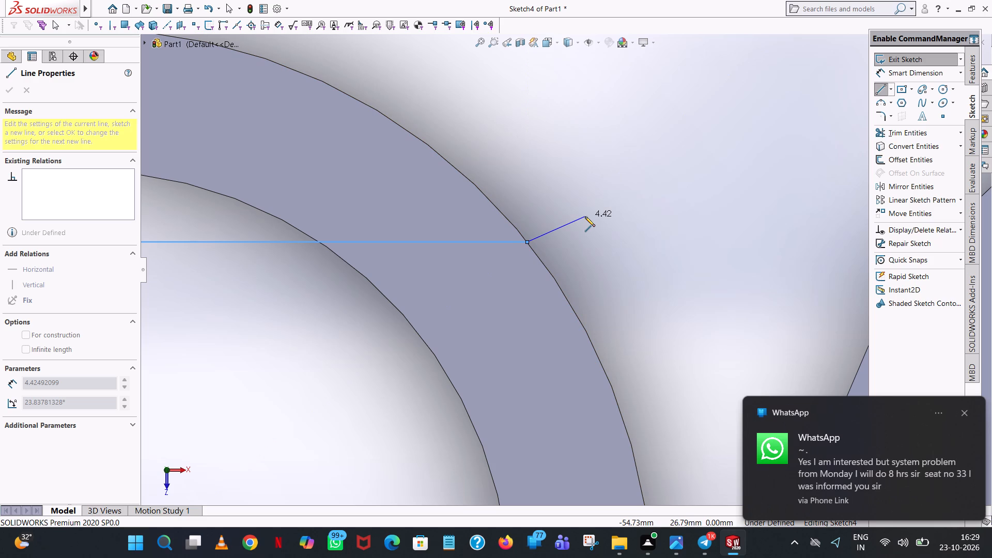
scroll(585, 216, "up", 1)
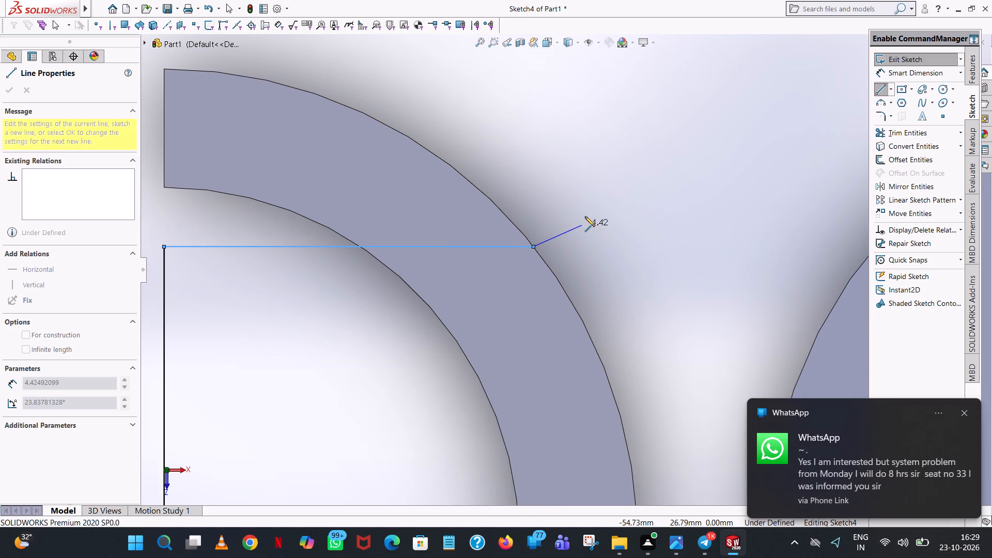
scroll(585, 216, "up", 1)
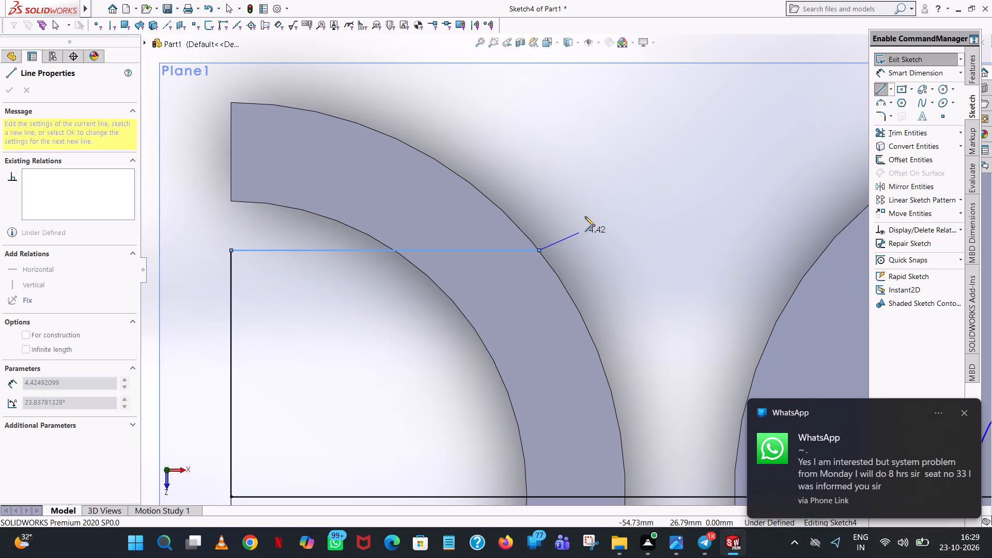
scroll(585, 216, "up", 5)
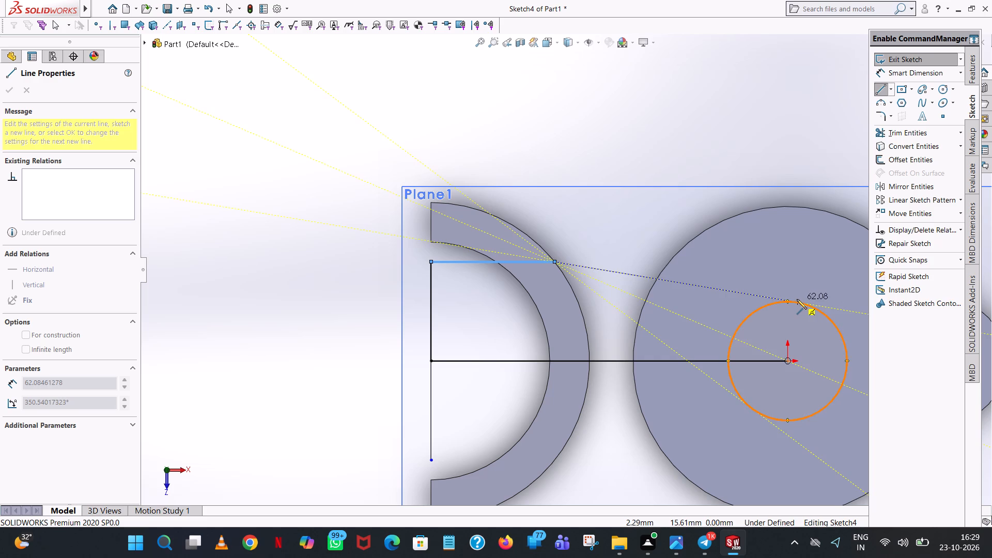
scroll(797, 299, "down", 6)
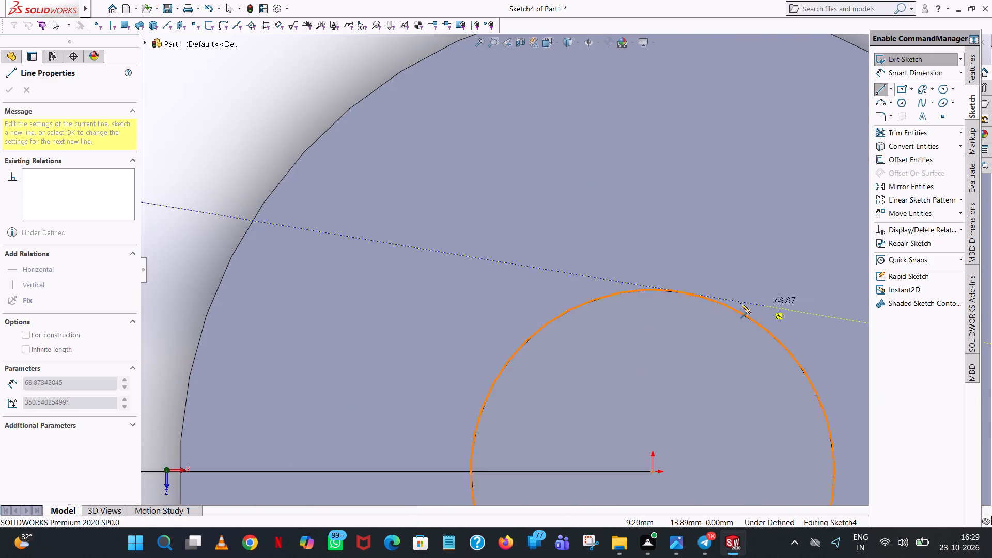
left_click(675, 290)
right_click(674, 290)
left_click(685, 293)
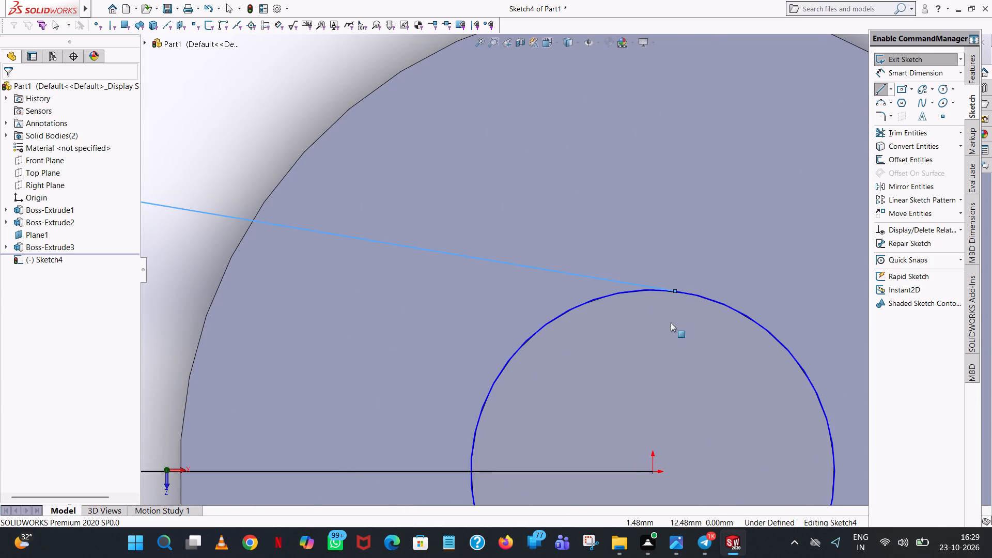
From the lower vertical line's end, draw a horizontal line about 31 mm to the ring's outer arc and a sloping line about 63 mm to the circle's bottom.
scroll(674, 337, "up", 7)
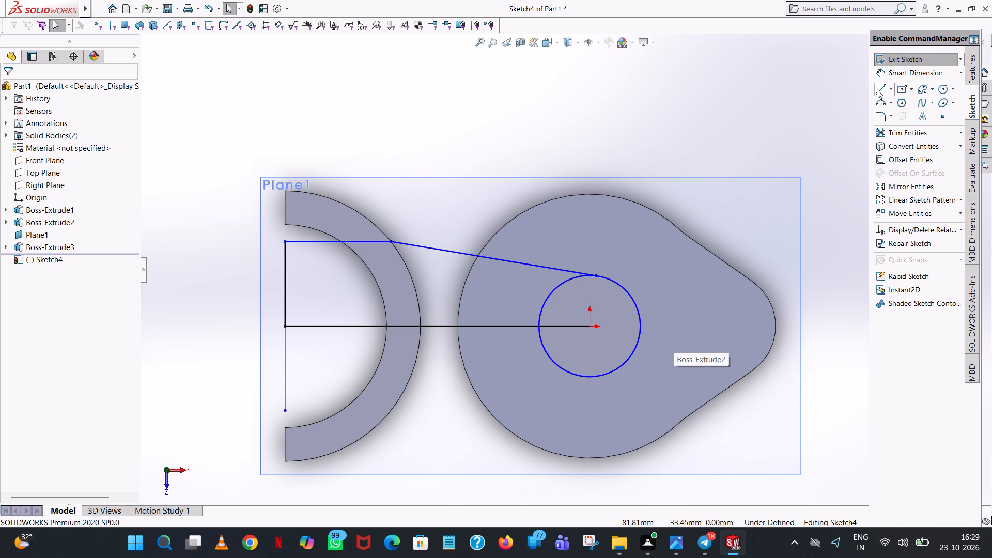
left_click(877, 89)
scroll(337, 421, "down", 5)
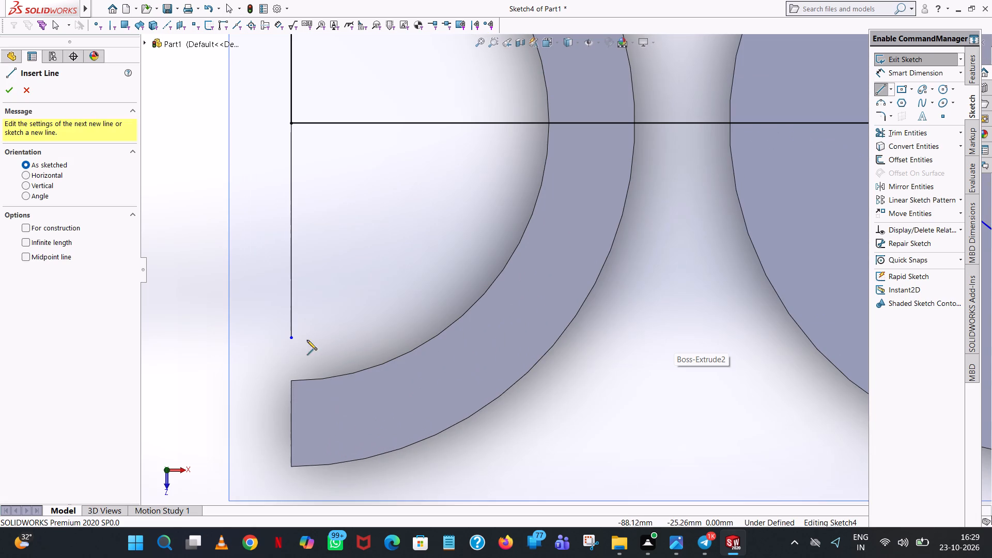
left_click(292, 337)
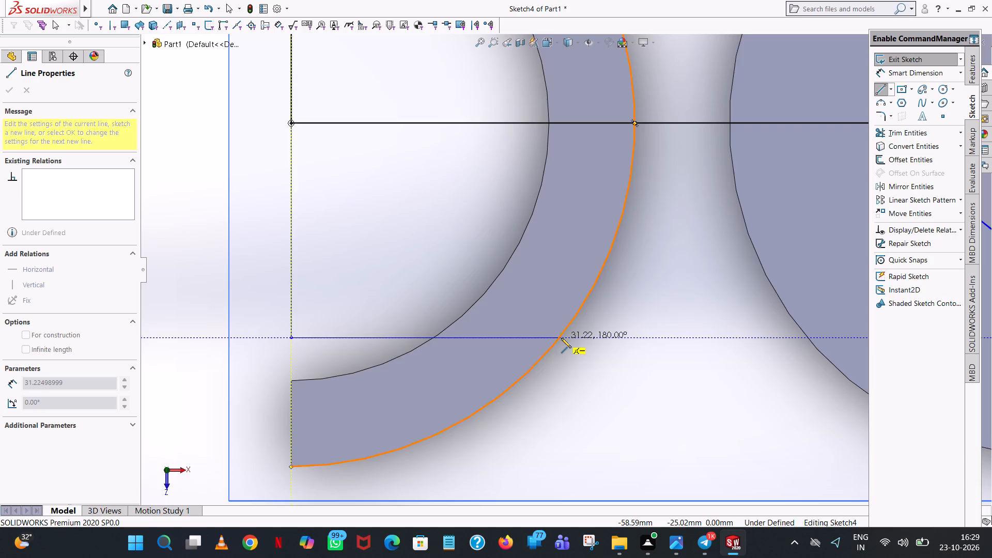
scroll(561, 338, "down", 9)
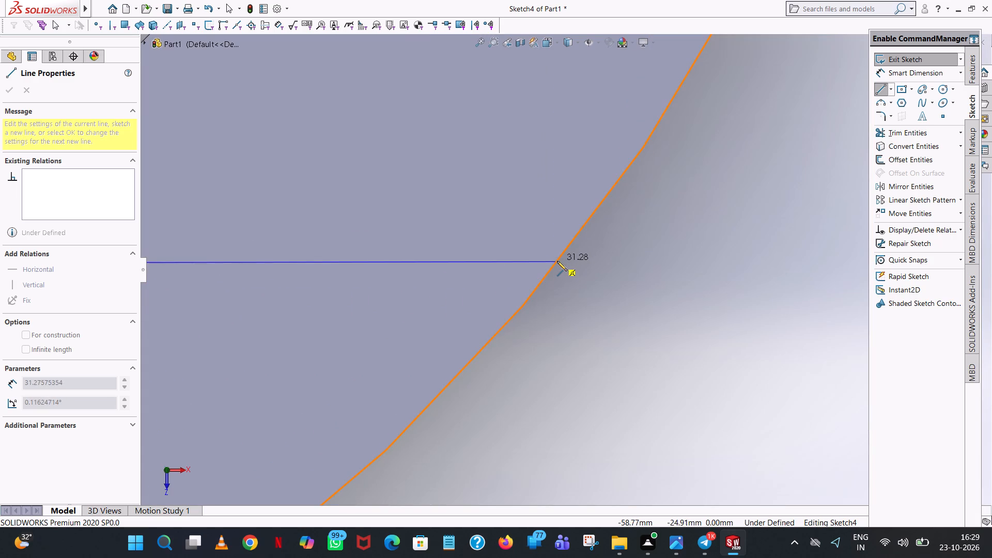
left_click(555, 264)
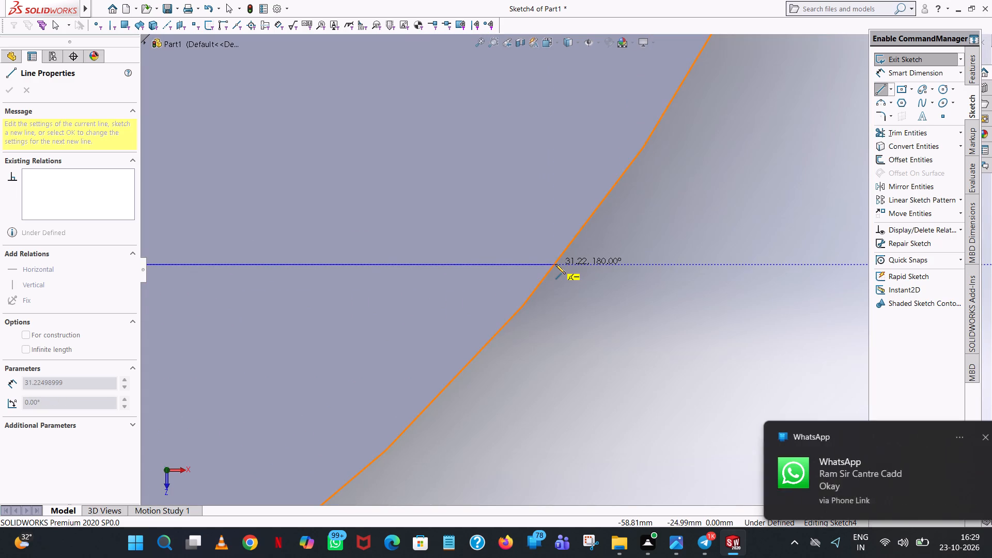
scroll(643, 210, "up", 6)
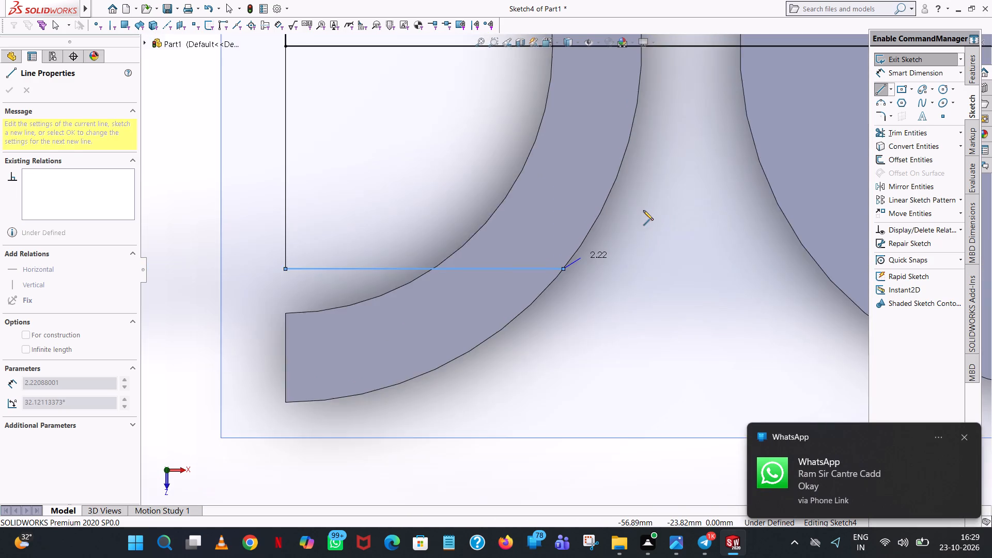
scroll(643, 210, "up", 8)
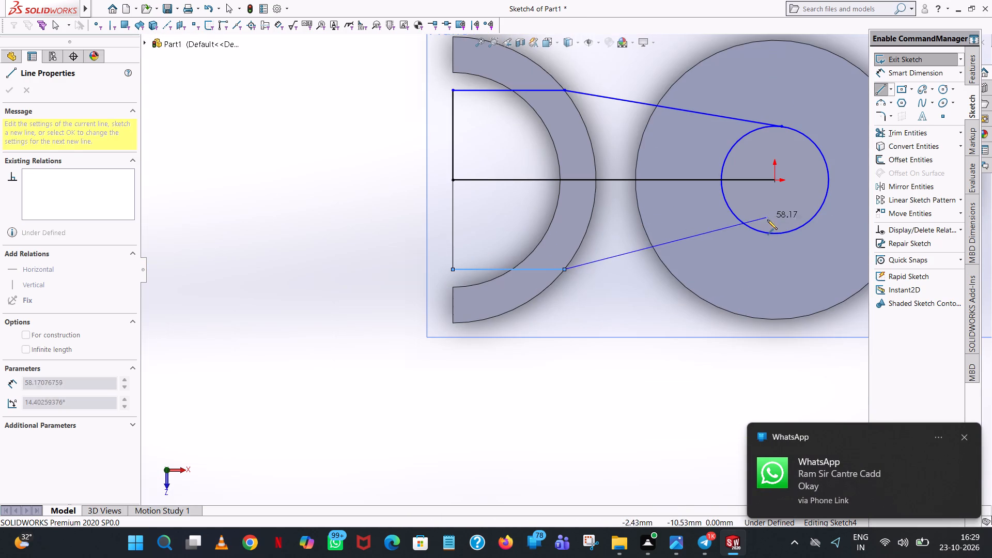
scroll(771, 226, "down", 4)
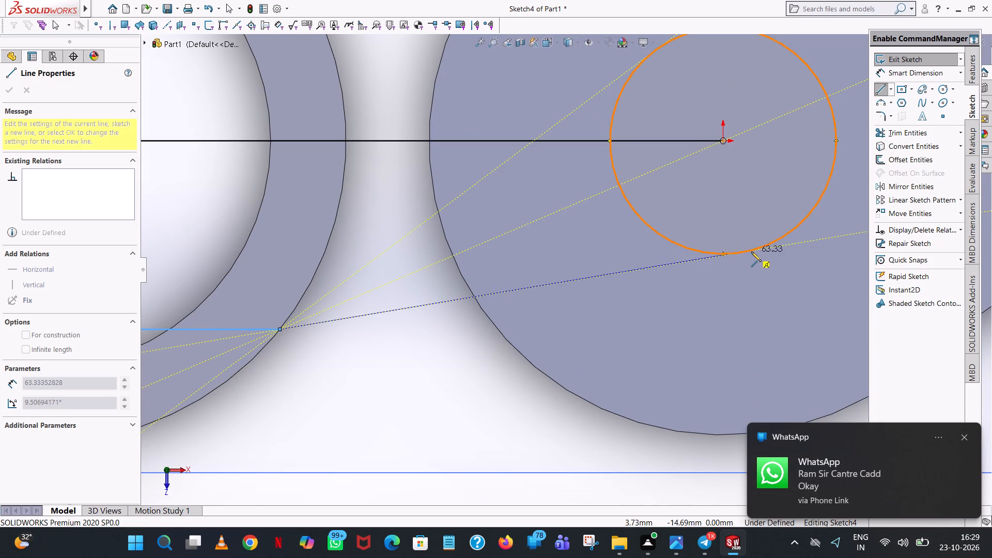
left_click(747, 251)
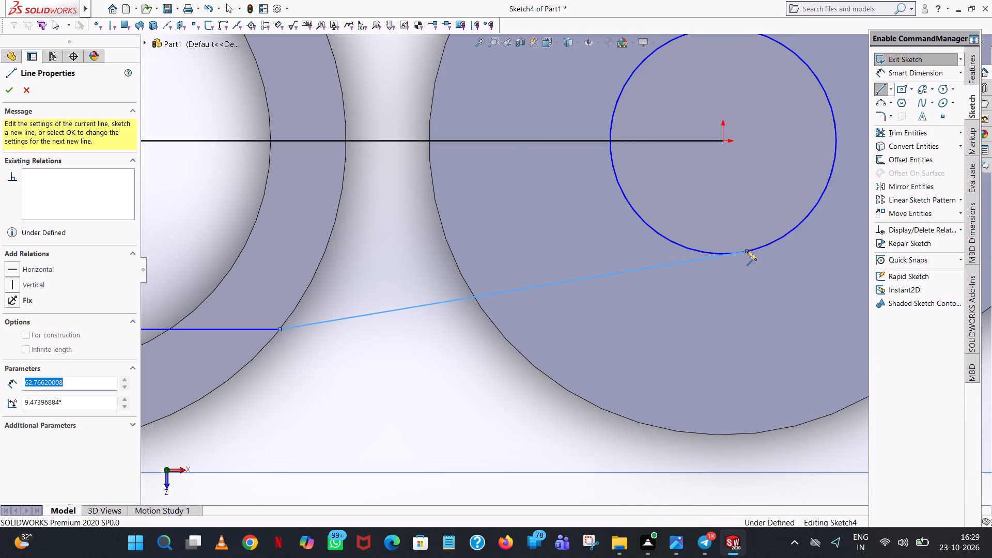
right_click(747, 251)
left_click(771, 256)
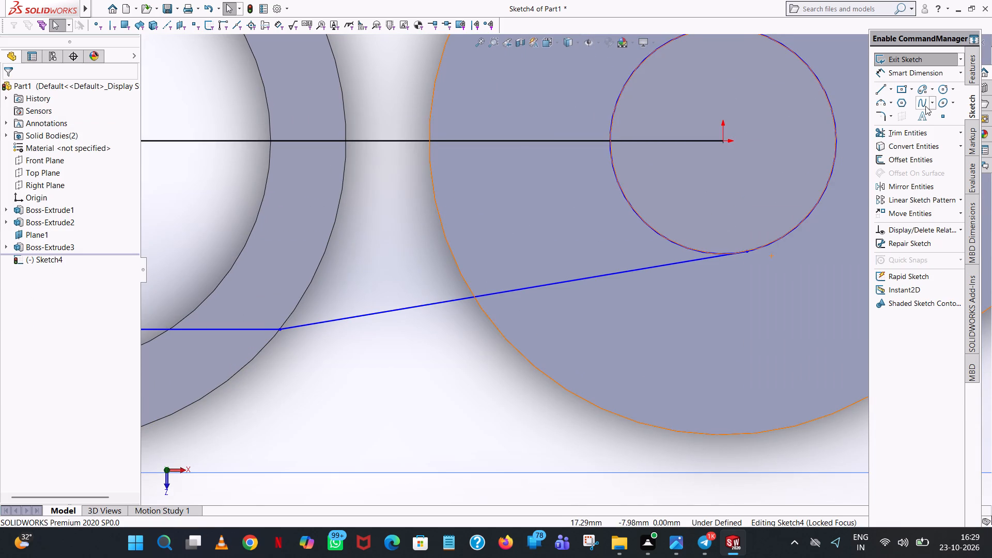
Trim away the ring-facing side of the 15 mm radius circle and the horizontal centre line between half ring and origin.
left_click(908, 132)
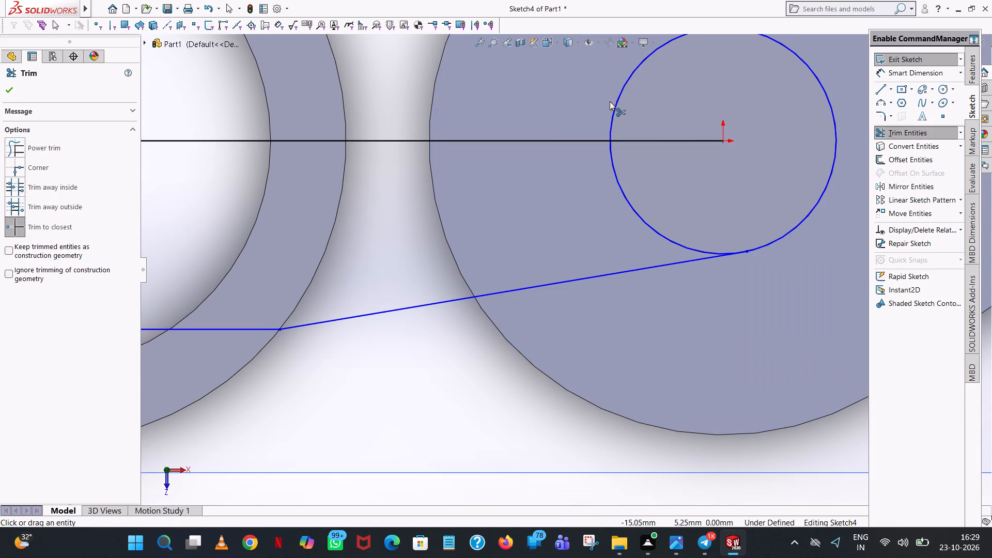
left_click(616, 104)
left_click(614, 160)
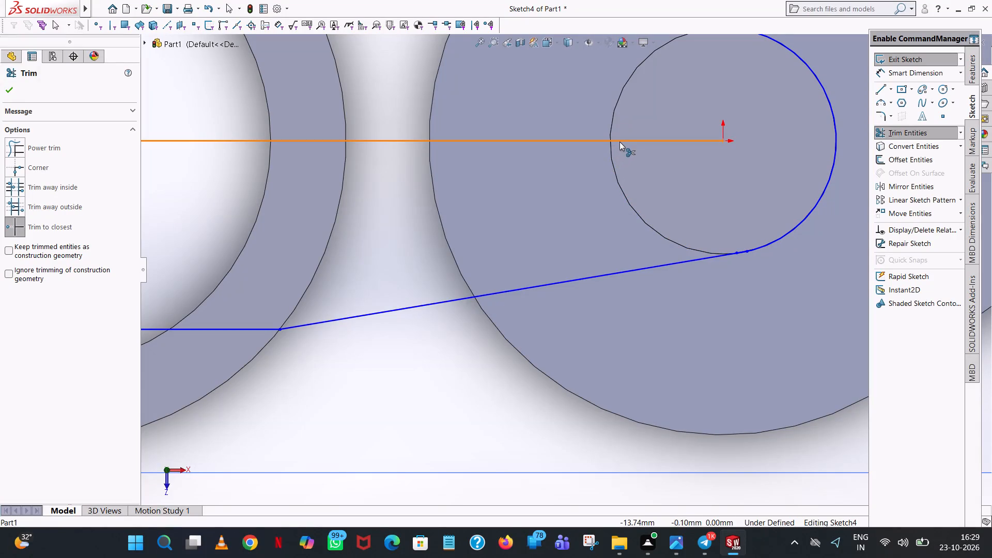
left_click(619, 141)
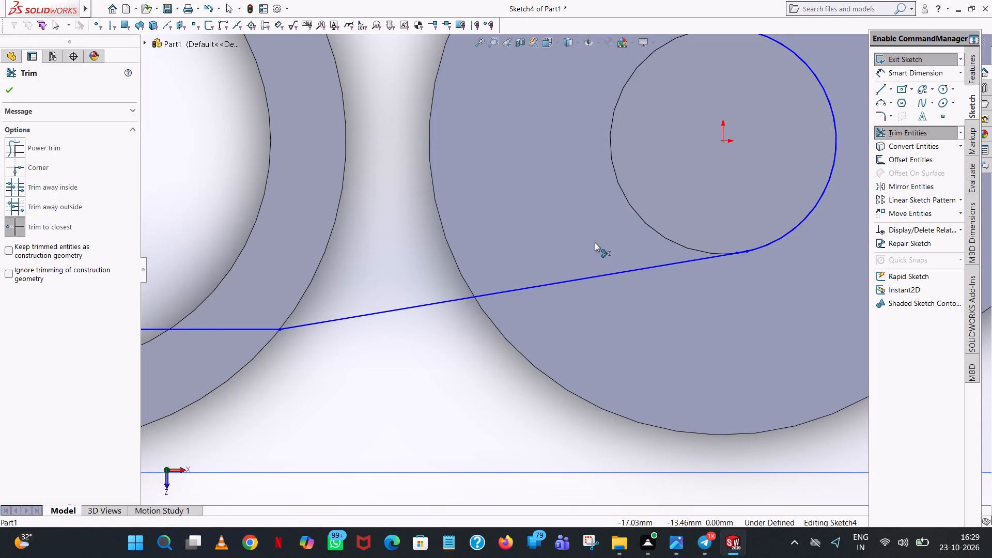
scroll(595, 242, "up", 5)
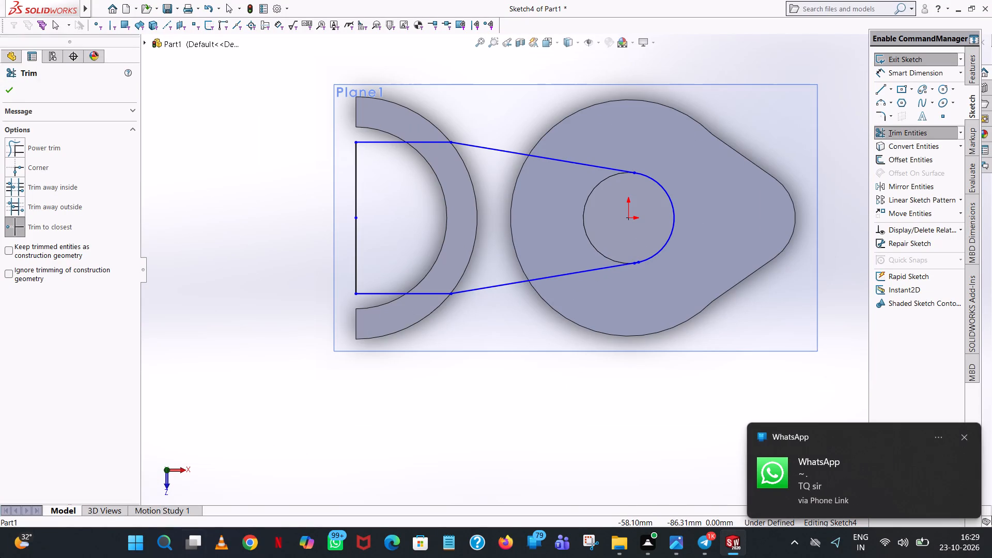
Sketch a 40 mm radius circle centred on the half ring's centre and trim it to the arc between the two horizontal lines.
left_click(946, 85)
left_click(358, 220)
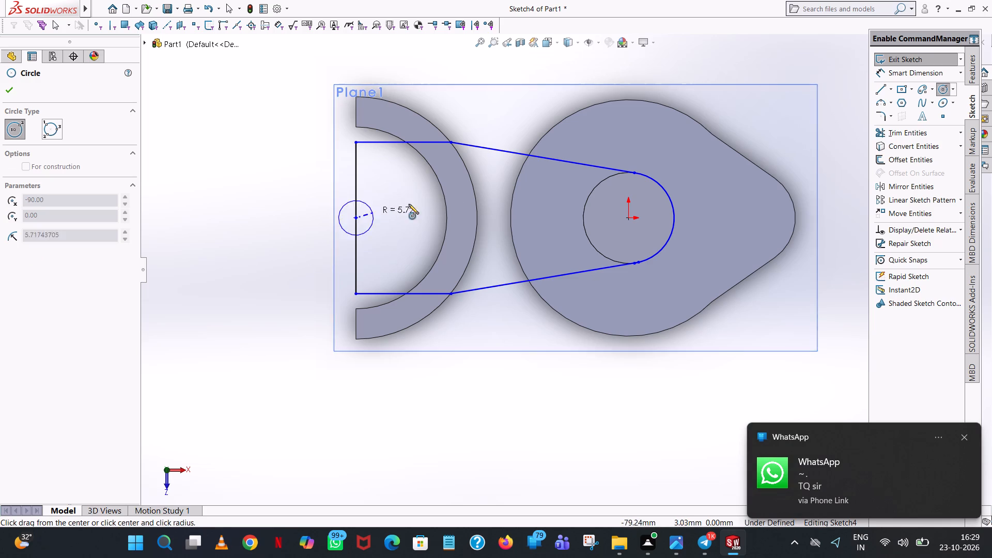
left_click(472, 187)
right_click(472, 187)
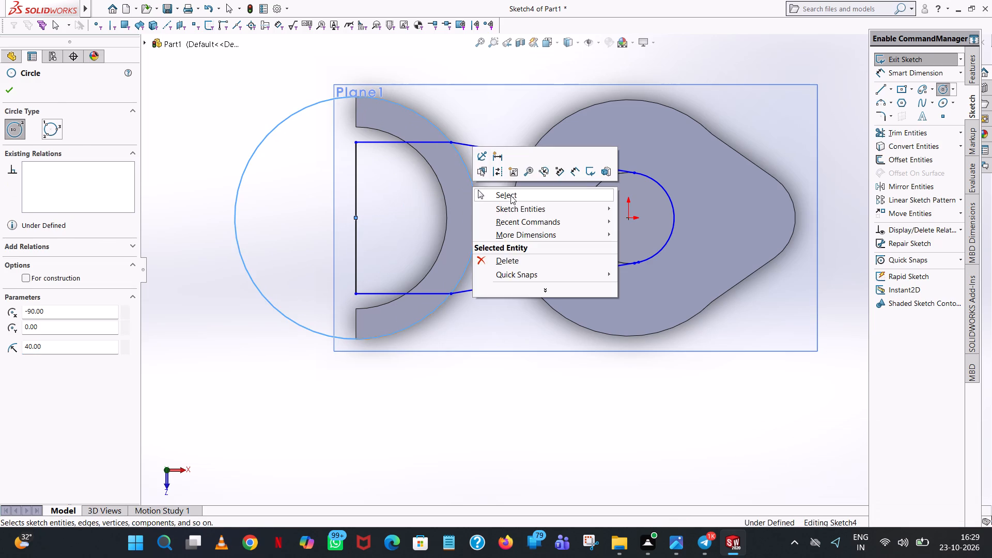
left_click(512, 196)
left_click(885, 129)
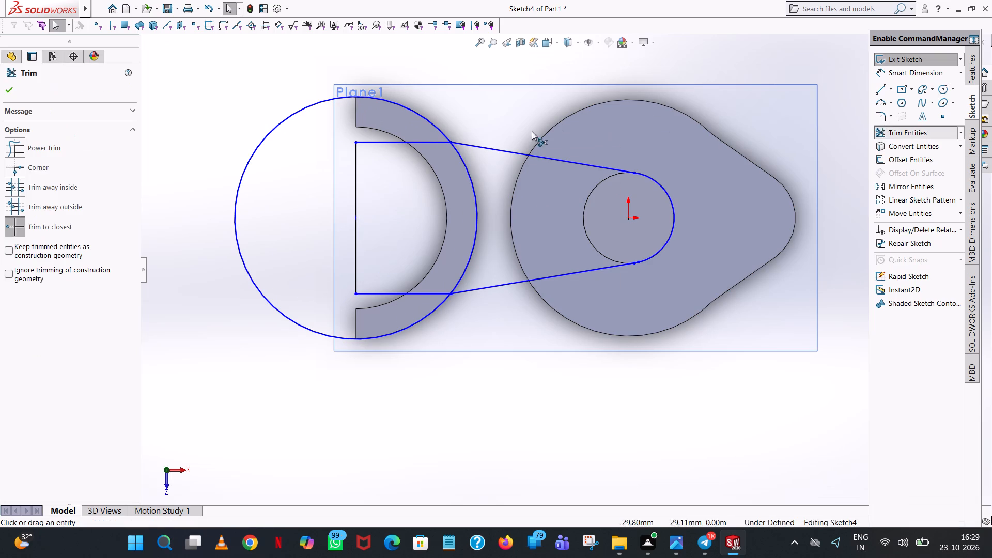
left_click(422, 115)
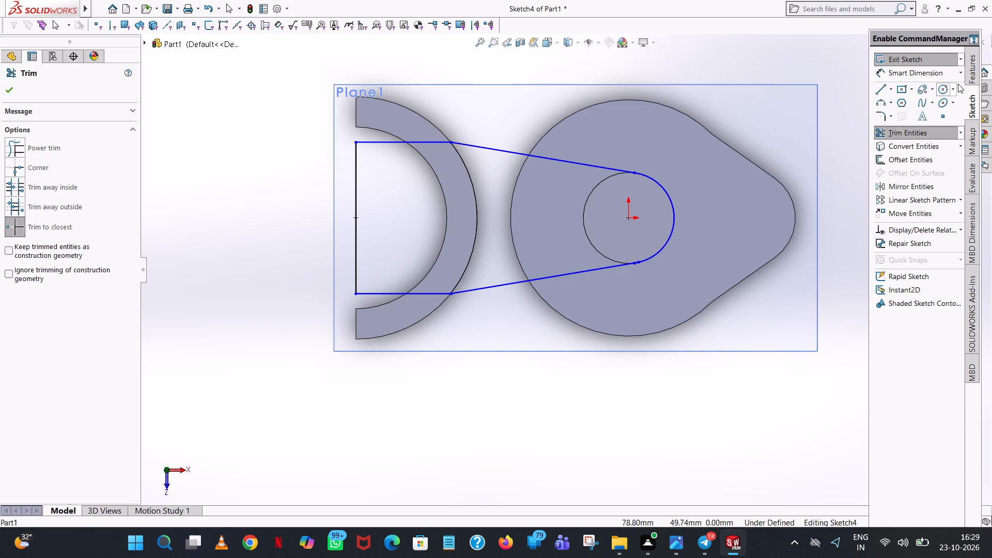
Sketch a 15 mm radius circle centred on the origin and trim the circular segments on the cam-nose side, keeping the ring-facing arc.
left_click(944, 87)
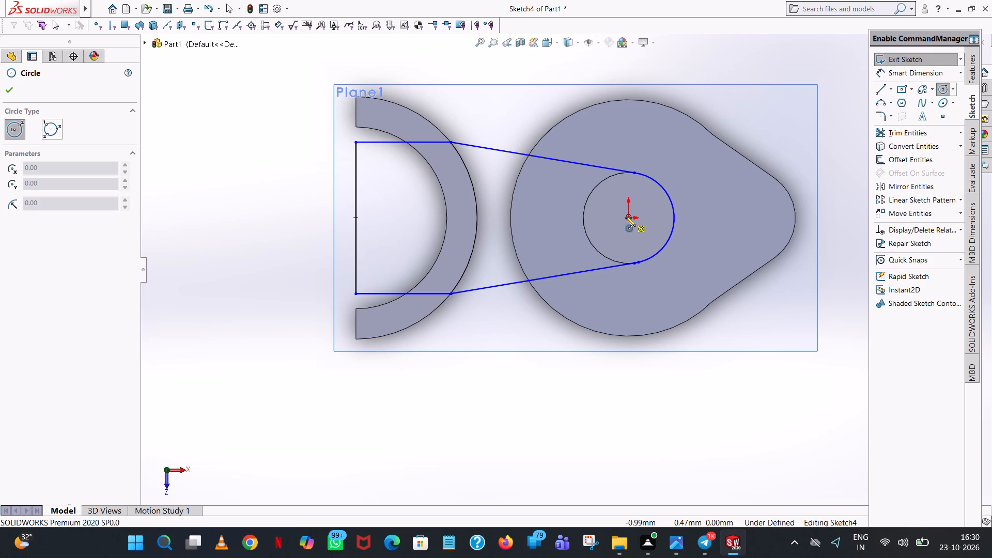
left_click(629, 219)
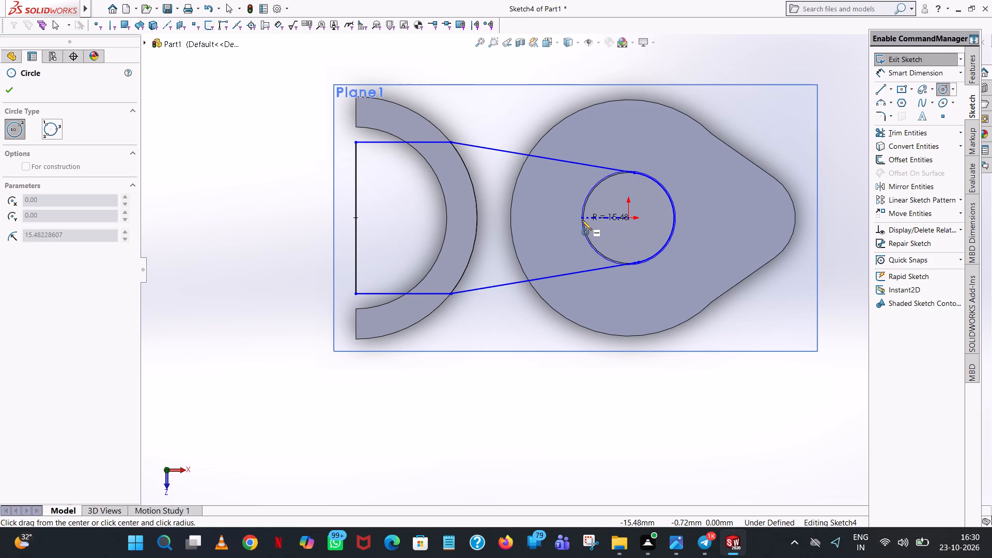
left_click(640, 176)
right_click(640, 176)
left_click(668, 182)
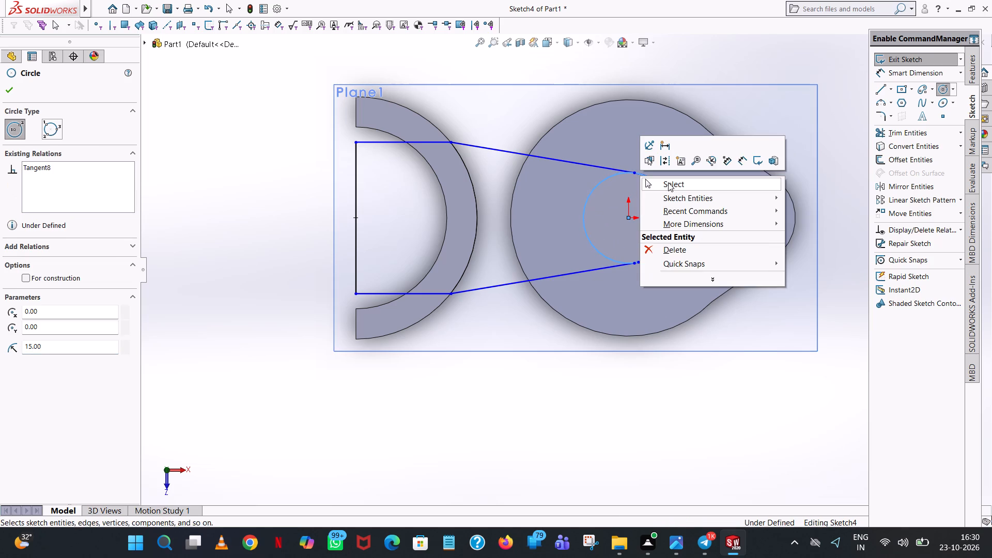
left_click(921, 137)
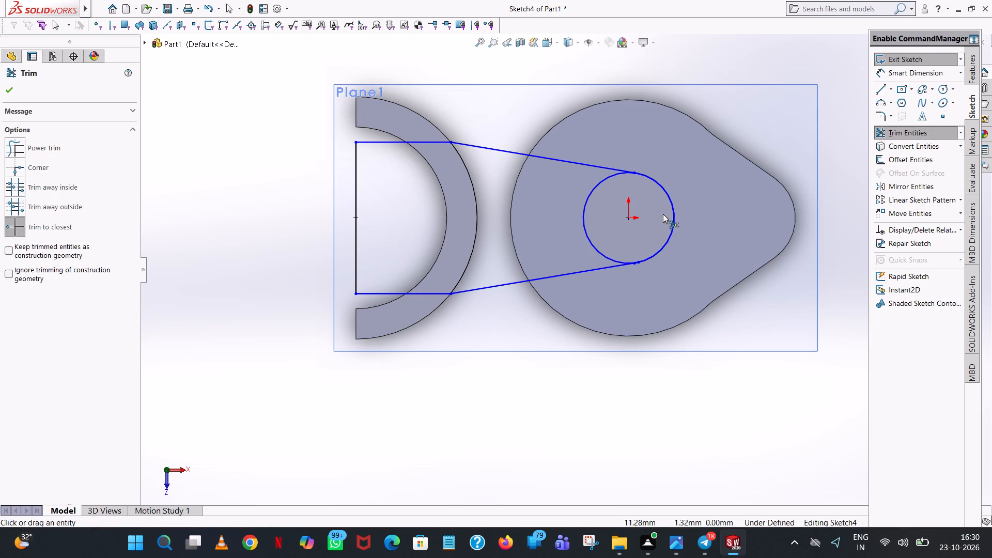
left_click(674, 203)
left_click(671, 203)
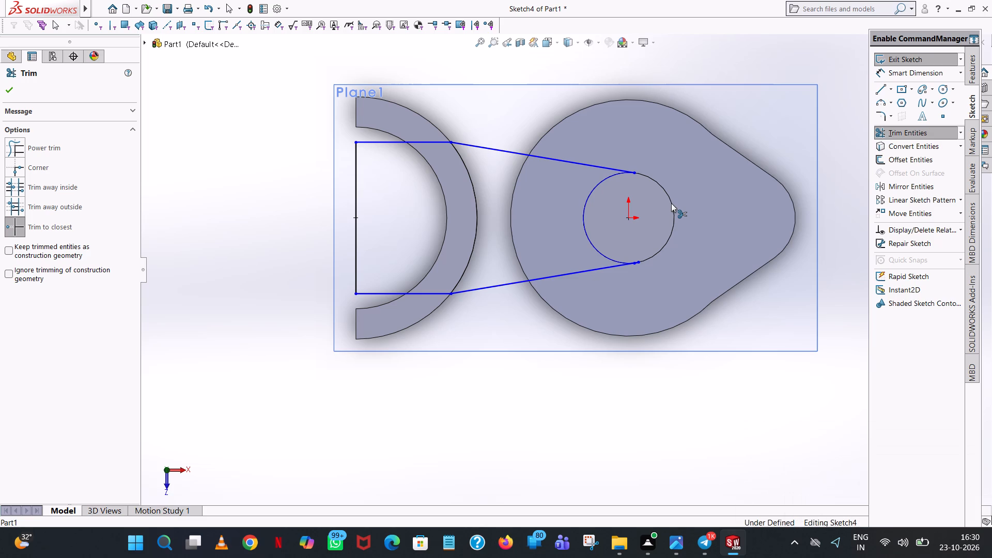
Dimension the radii of the arc along the half ring's outer edge and the arc around the origin.
left_click(907, 67)
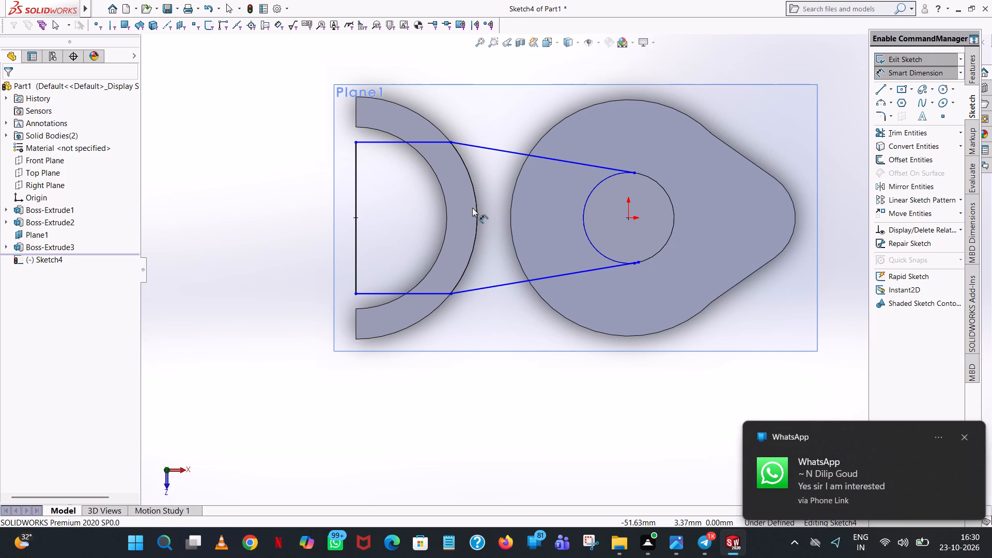
left_click(472, 260)
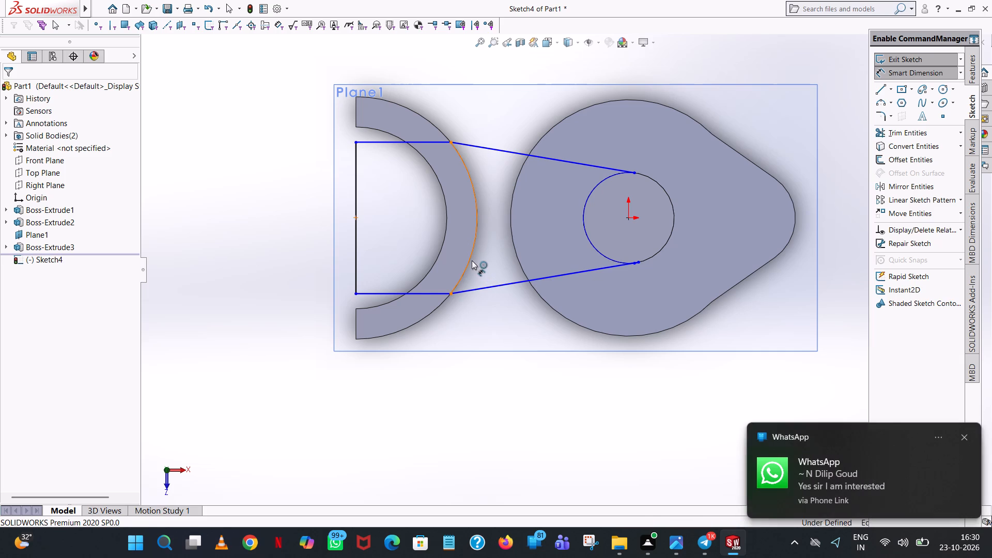
left_click(505, 384)
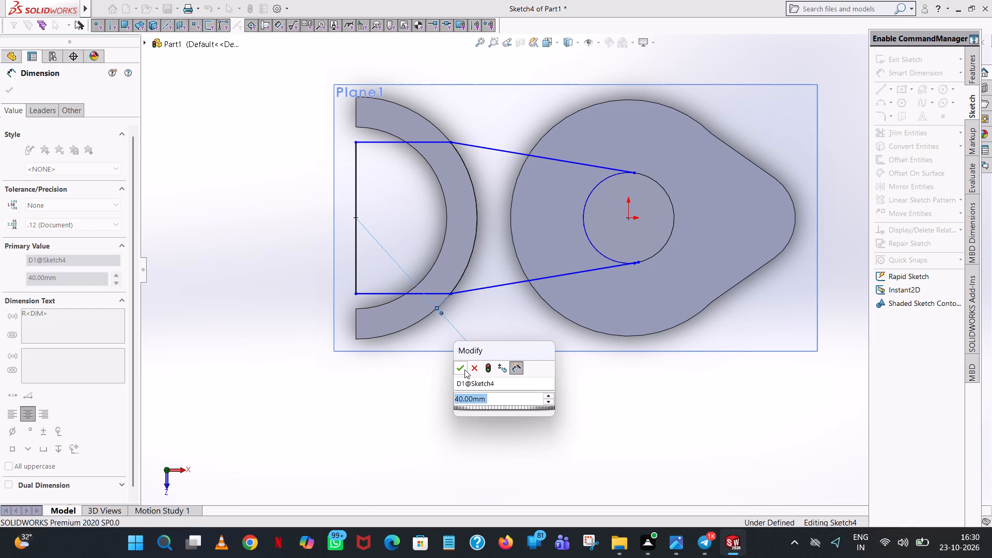
left_click(464, 369)
left_click(753, 430)
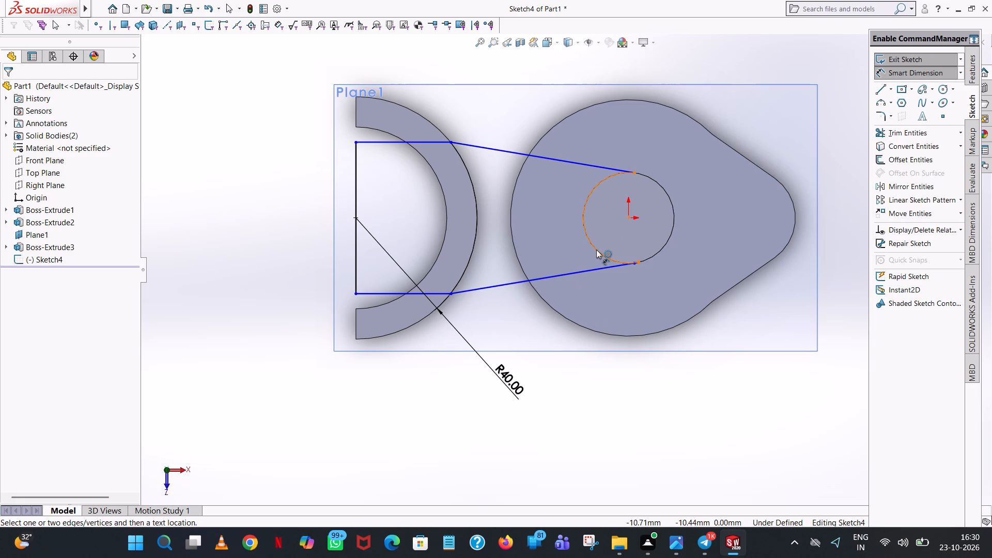
left_click(596, 250)
left_click(618, 424)
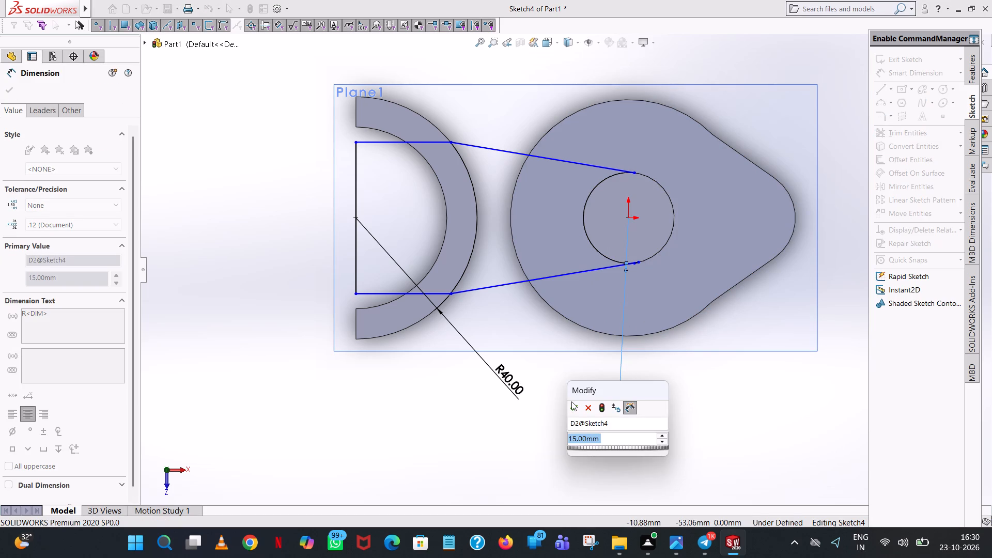
left_click(571, 402)
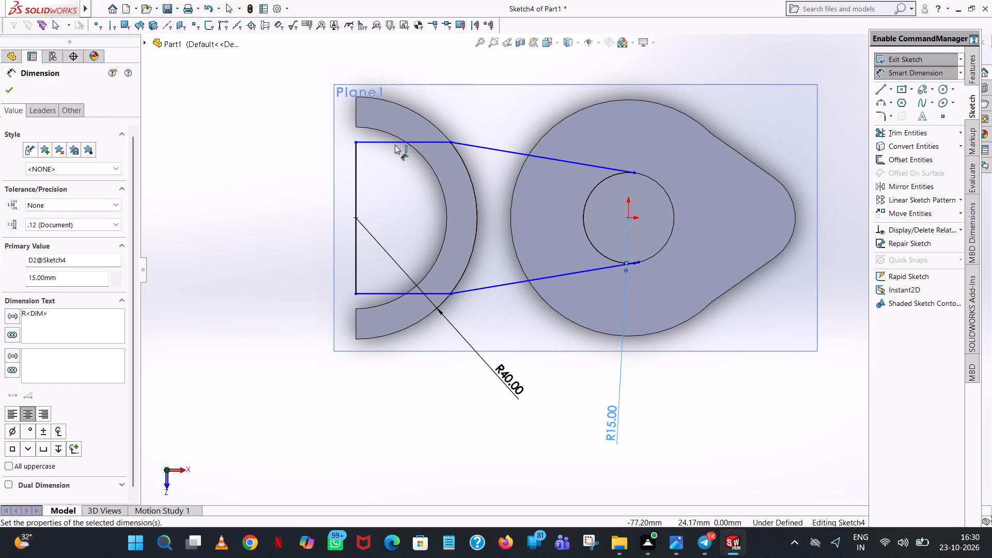
Dimension the length of the upper horizontal line.
left_click(395, 144)
left_click(402, 109)
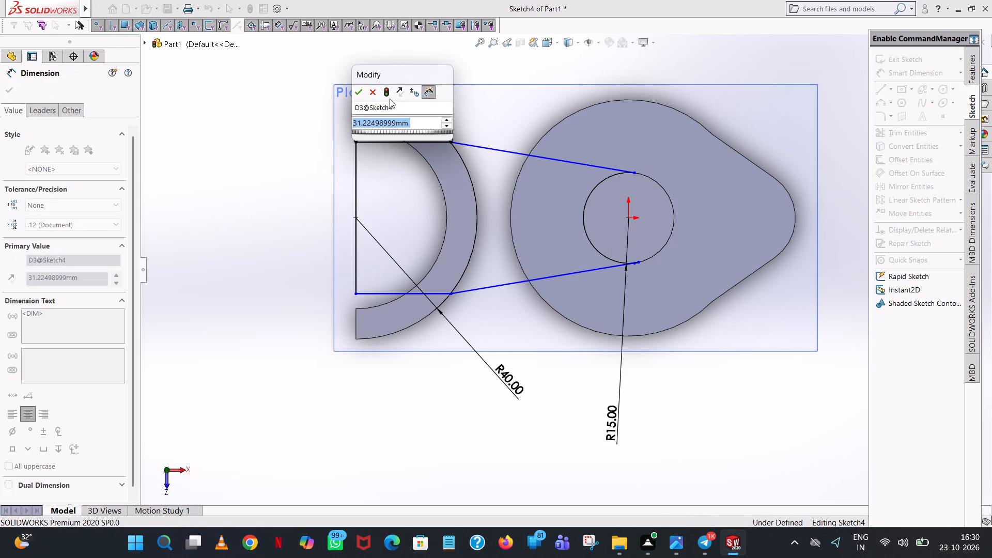
left_click(365, 94)
left_click(545, 106)
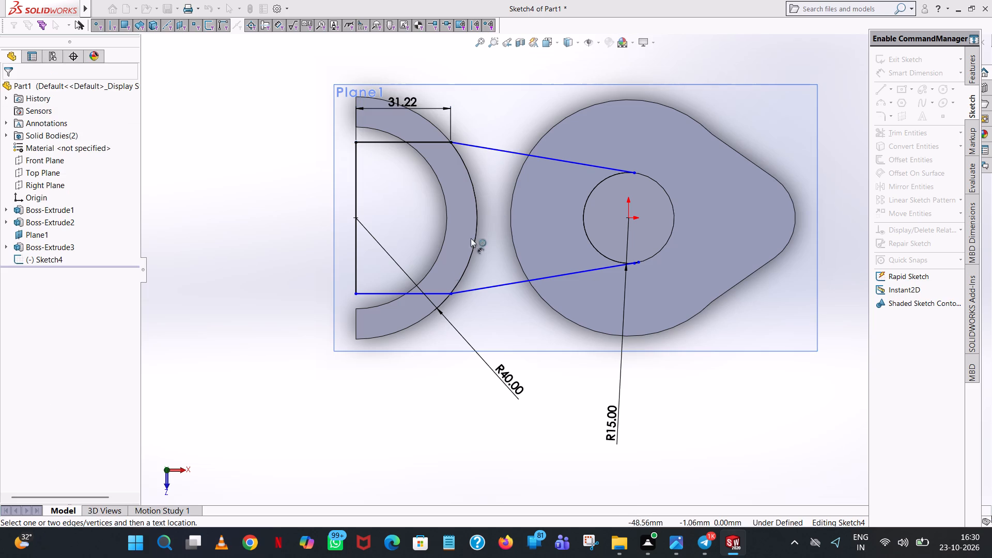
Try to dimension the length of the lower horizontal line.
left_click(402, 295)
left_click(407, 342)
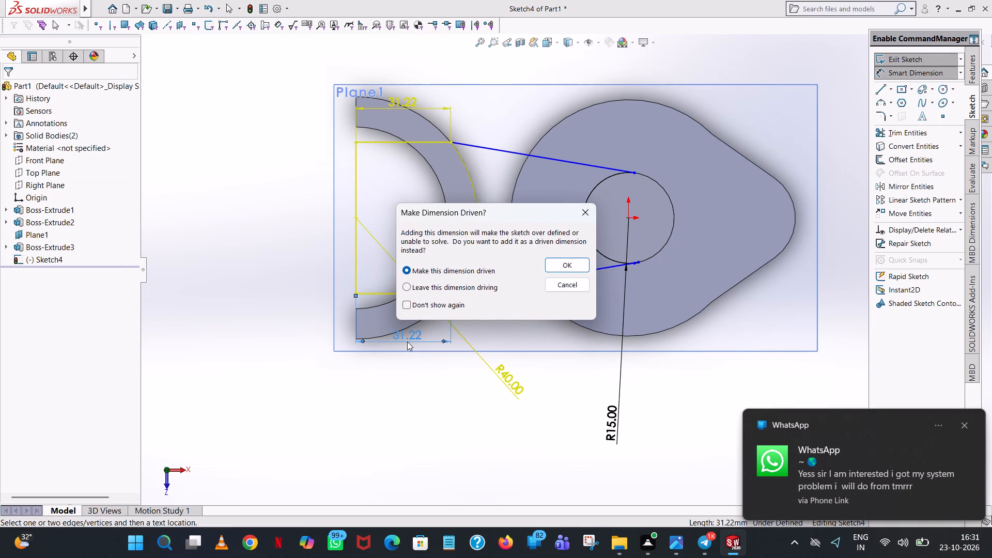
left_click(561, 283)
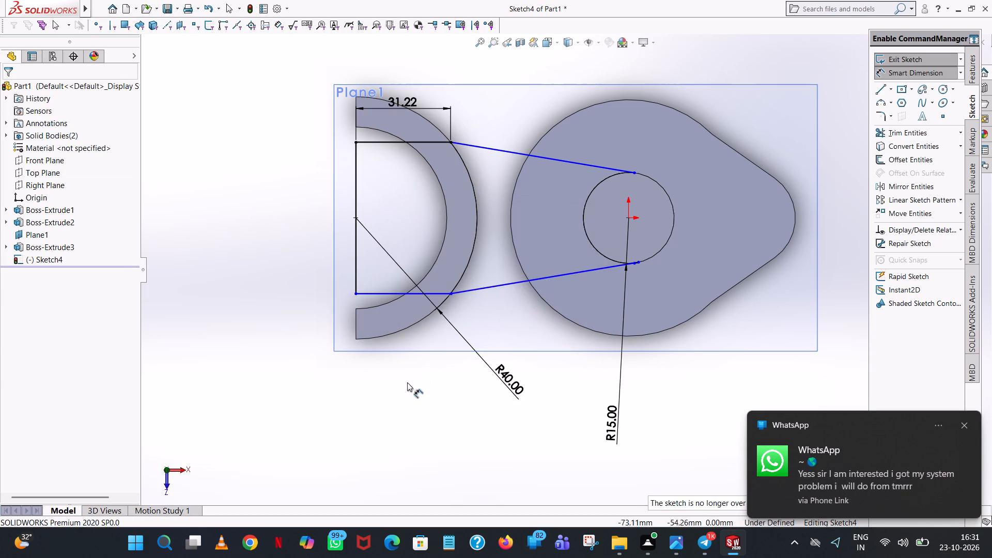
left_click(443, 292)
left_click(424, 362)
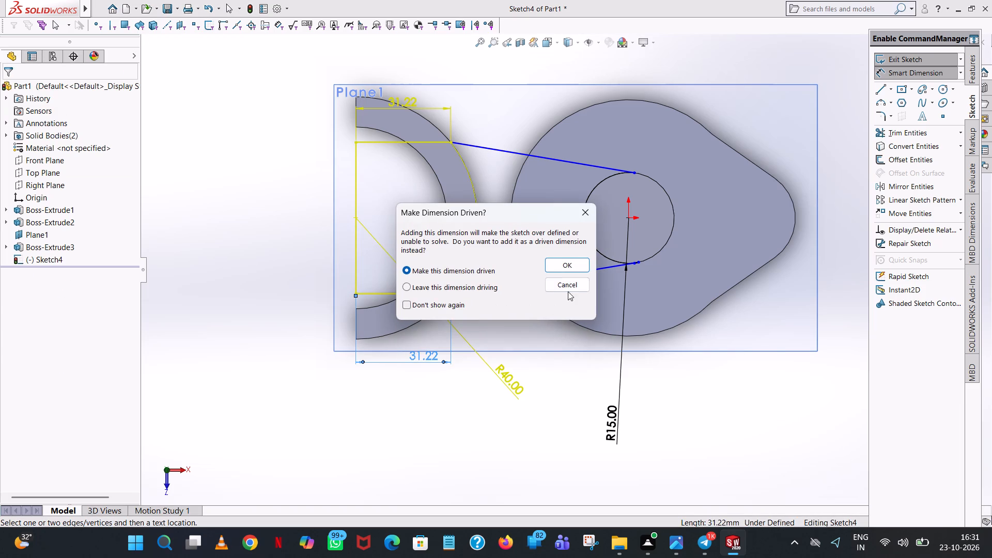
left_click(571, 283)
Dimension the horizontal distance spanned by the lower slanted line between the half ring and the shaft.
left_click(554, 277)
left_click(554, 354)
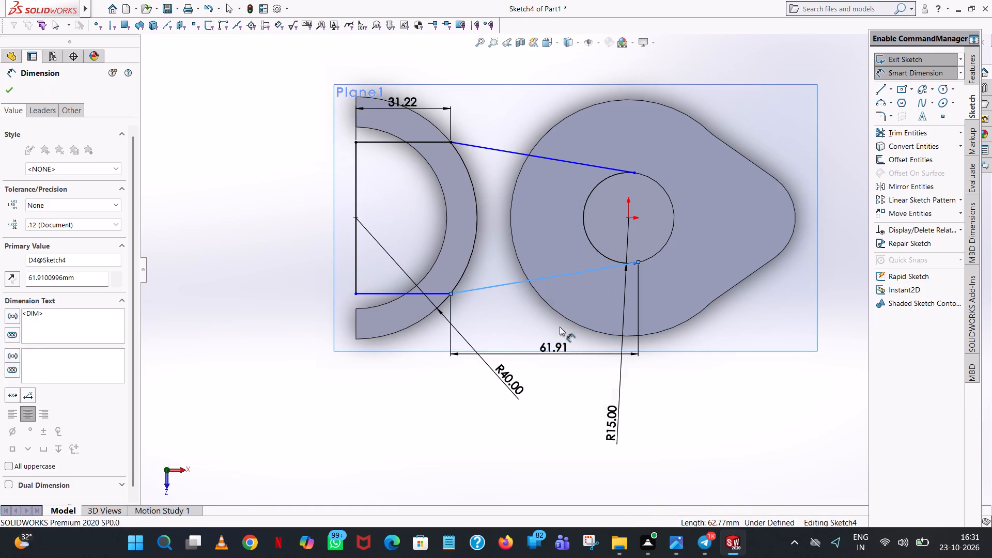
left_click(507, 336)
left_click(499, 312)
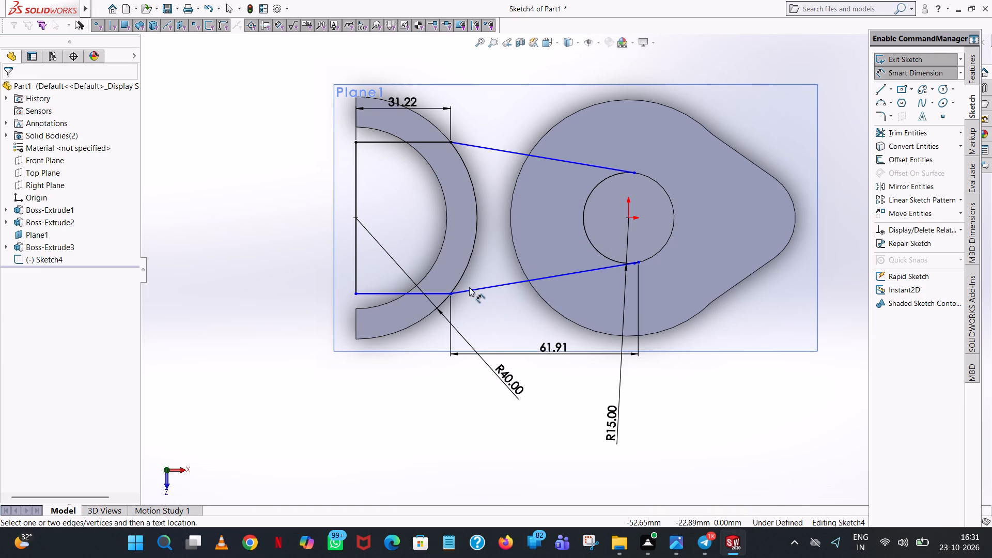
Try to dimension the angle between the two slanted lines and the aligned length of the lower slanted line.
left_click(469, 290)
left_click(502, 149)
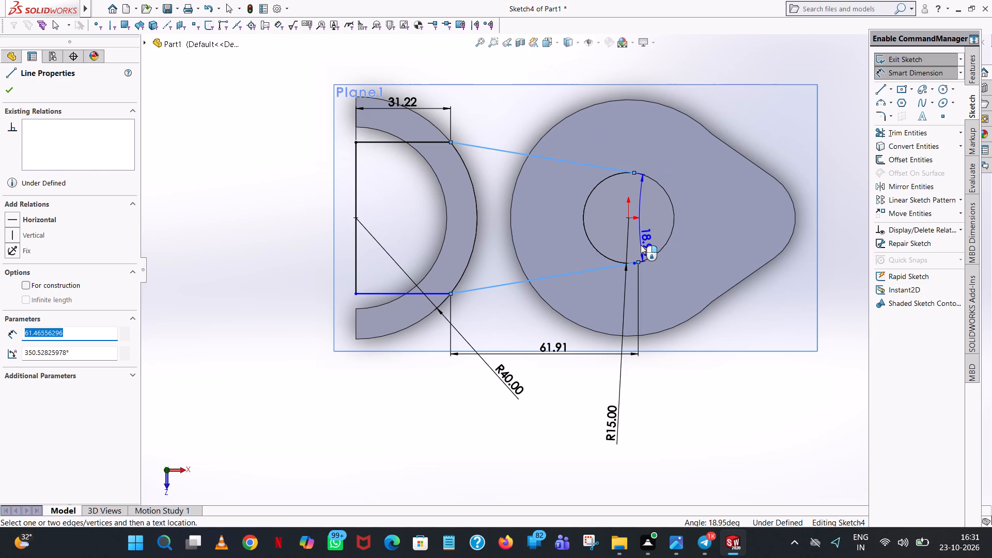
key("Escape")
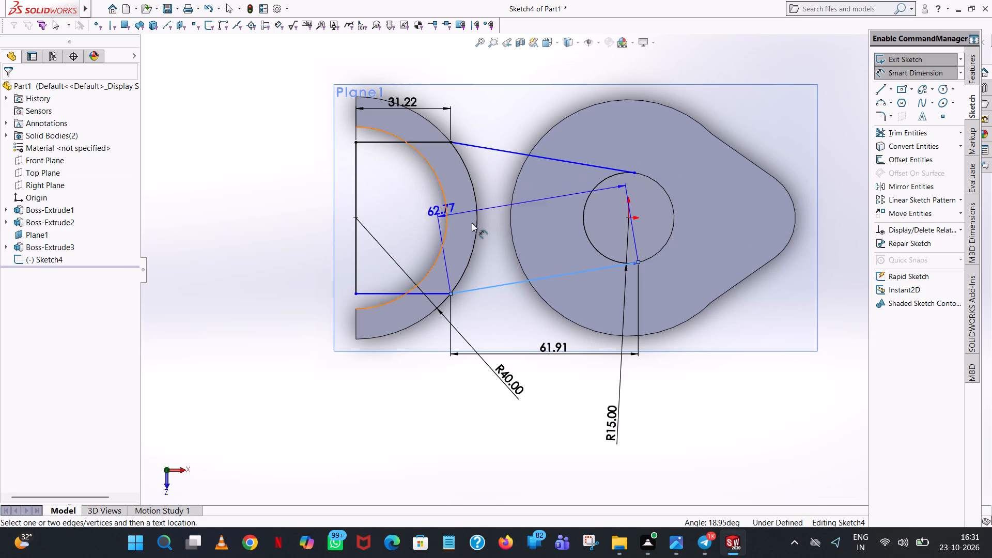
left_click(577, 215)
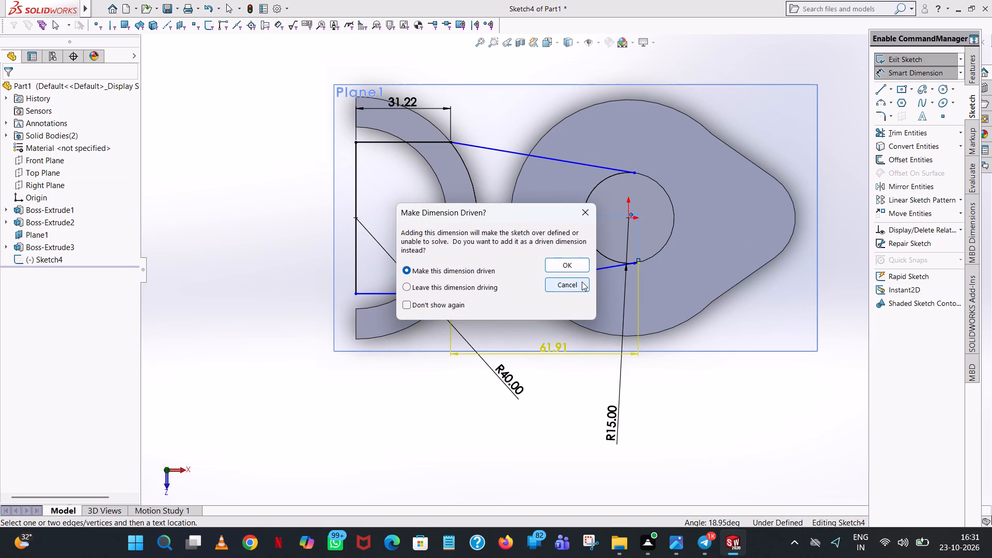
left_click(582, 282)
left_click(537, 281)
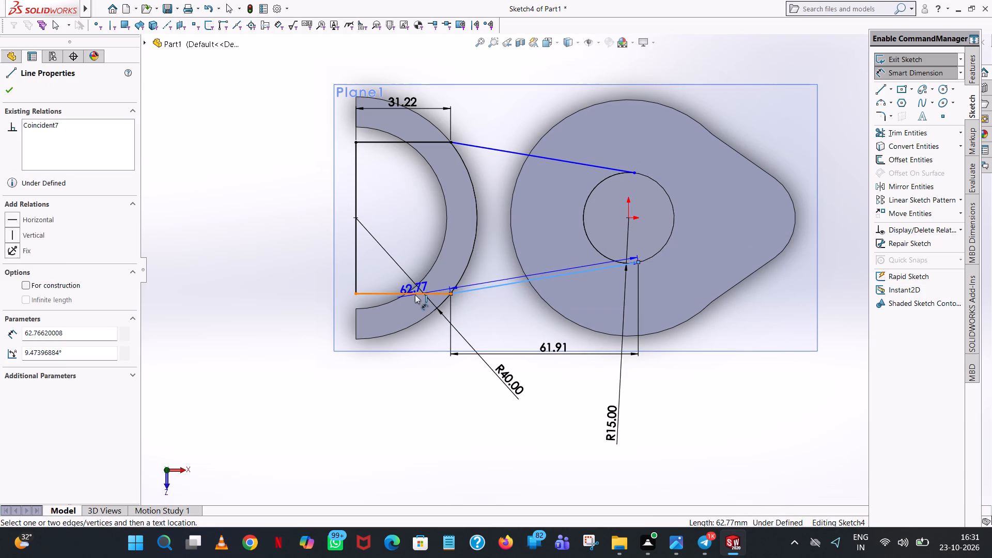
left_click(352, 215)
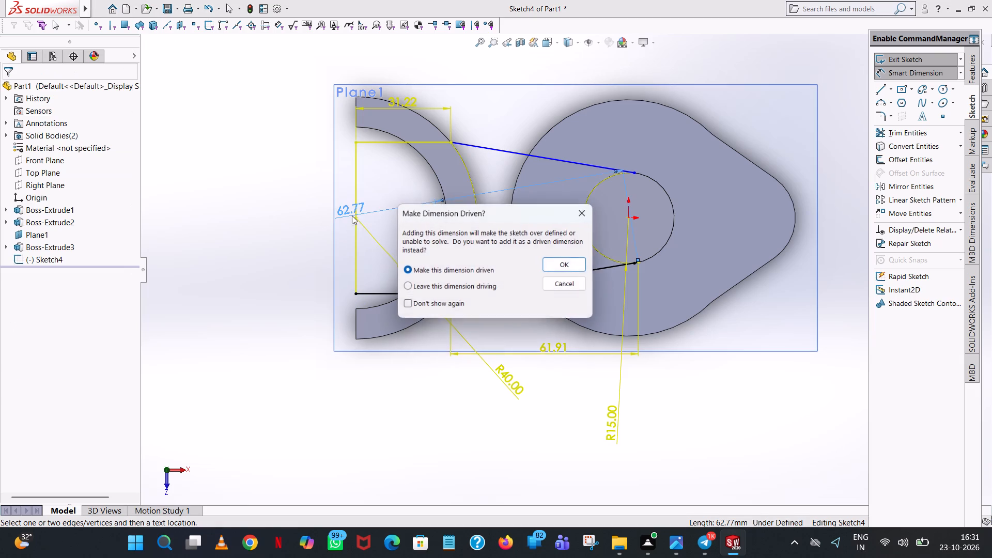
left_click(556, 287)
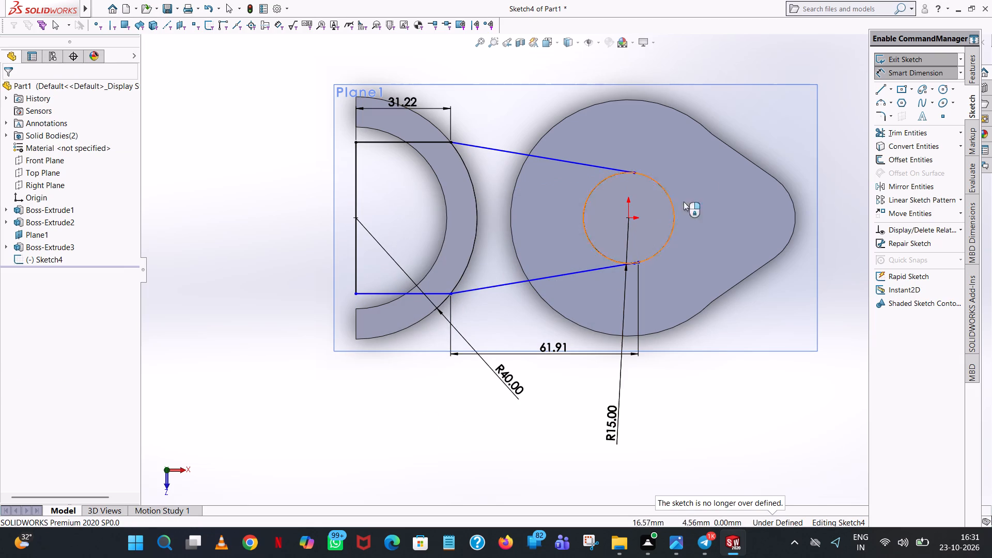
Extrude the tapered region between half ring and shaft 10 mm in the reversed direction, towards the cam body, merging the result.
left_click(976, 67)
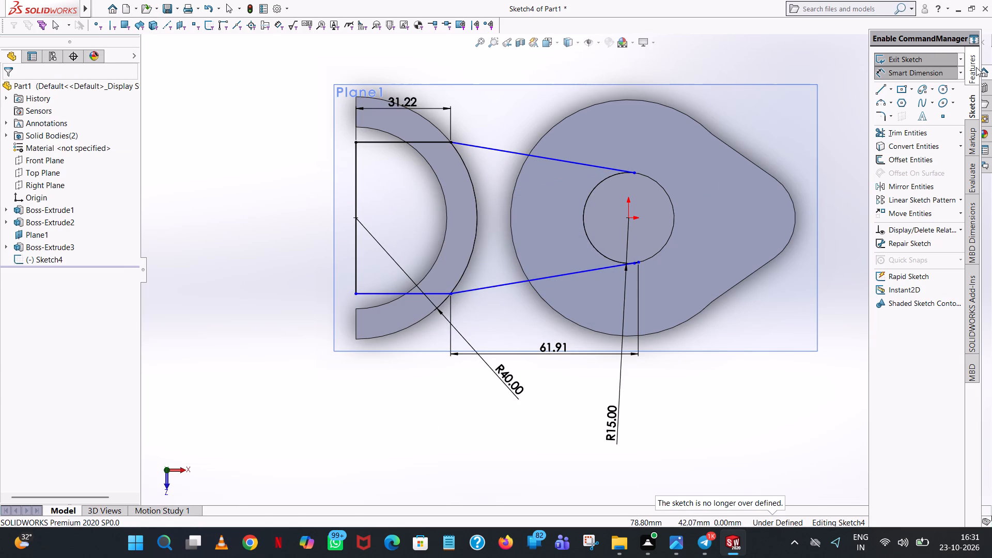
left_click(923, 59)
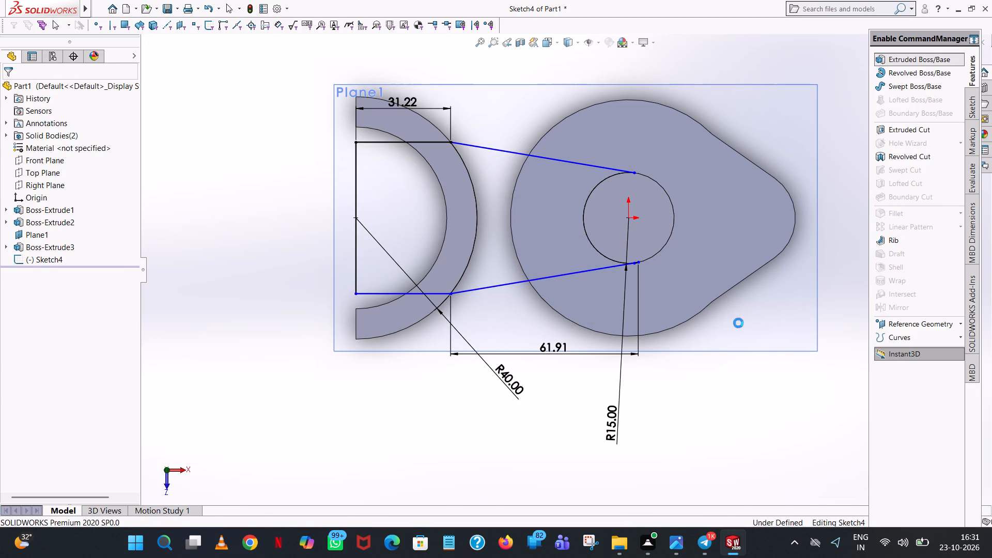
middle_click_drag(695, 426, 710, 357)
left_click(574, 147)
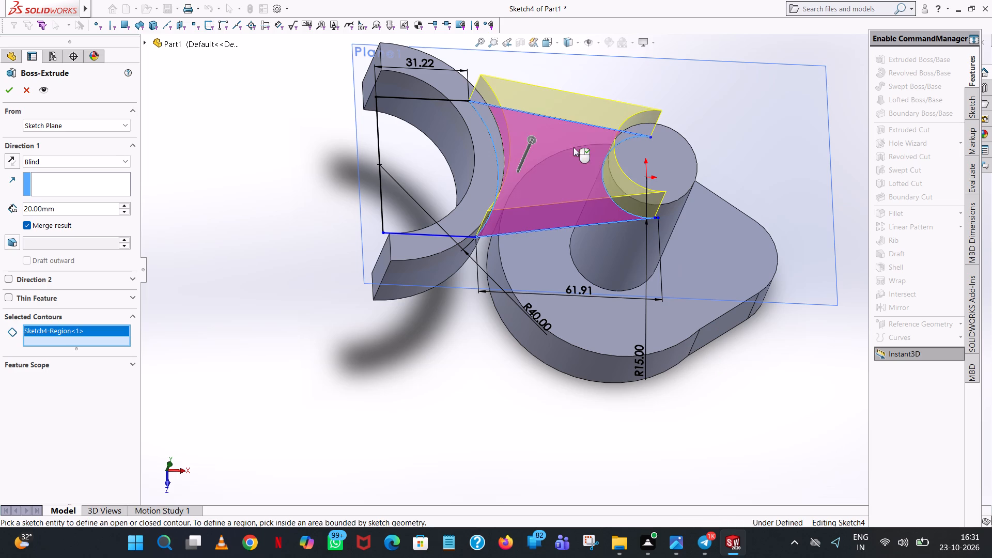
middle_click_drag(758, 367, 726, 224)
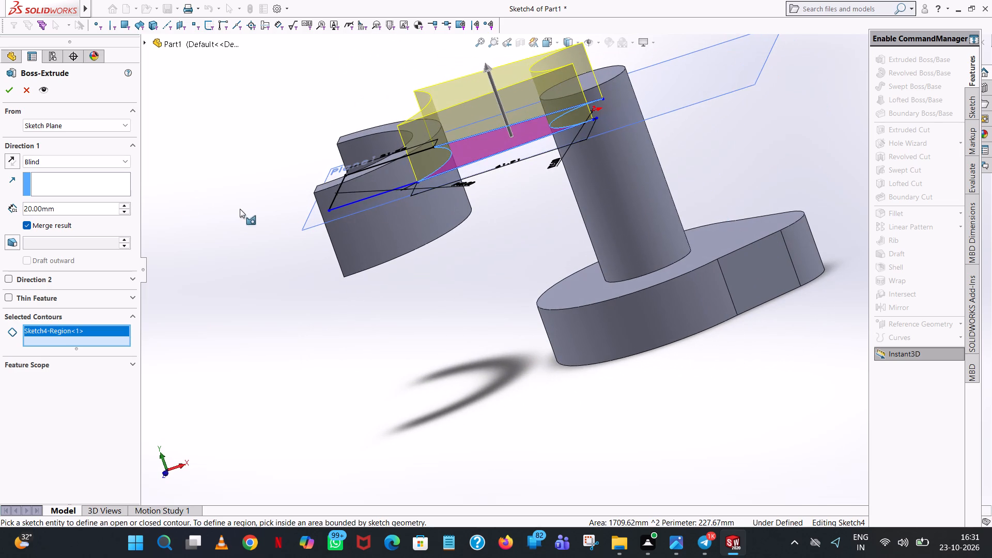
left_click(17, 159)
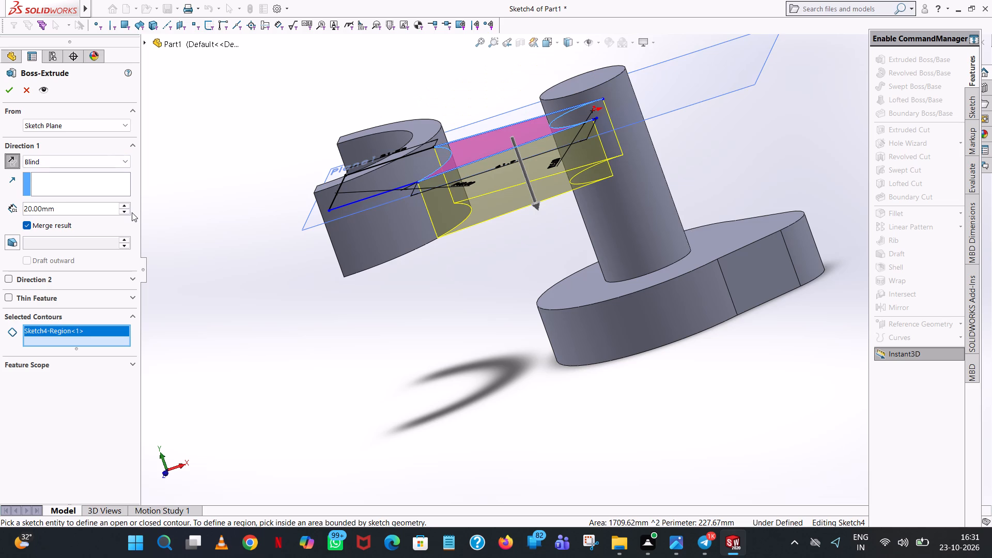
left_click(126, 209)
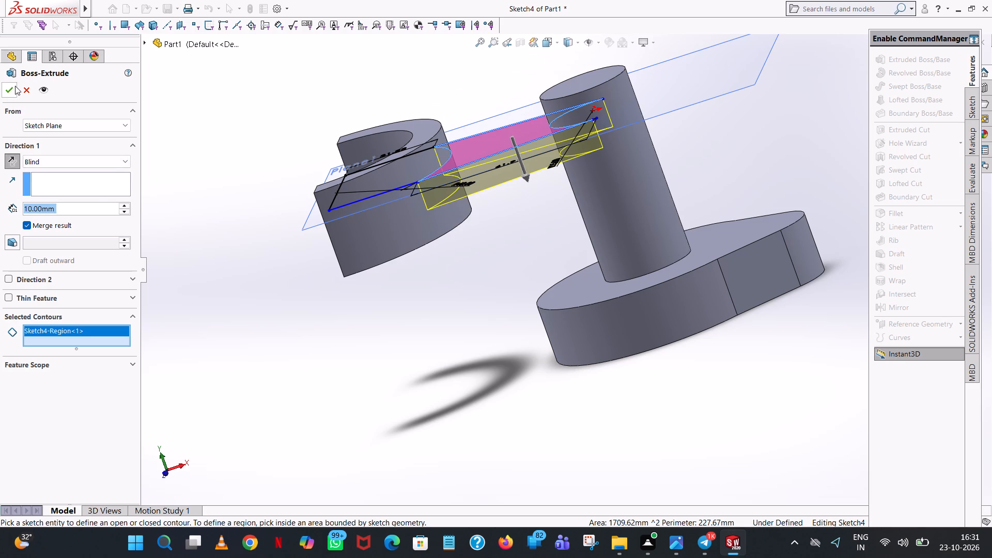
left_click(15, 86)
left_click(426, 327)
Examine the connecting arm and its joints with the half ring and shaft from several angles.
middle_click_drag(428, 326, 451, 245)
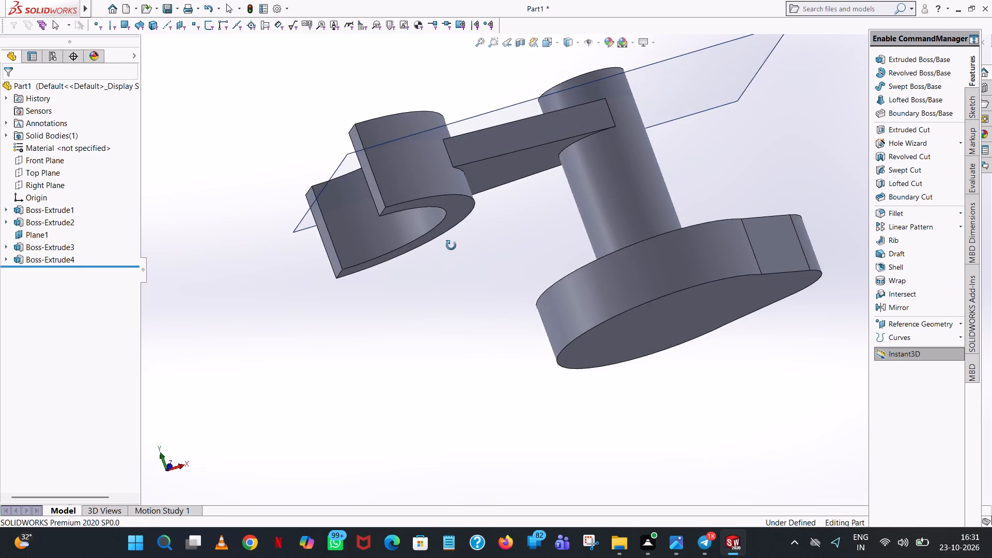
middle_click_drag(451, 245, 408, 335)
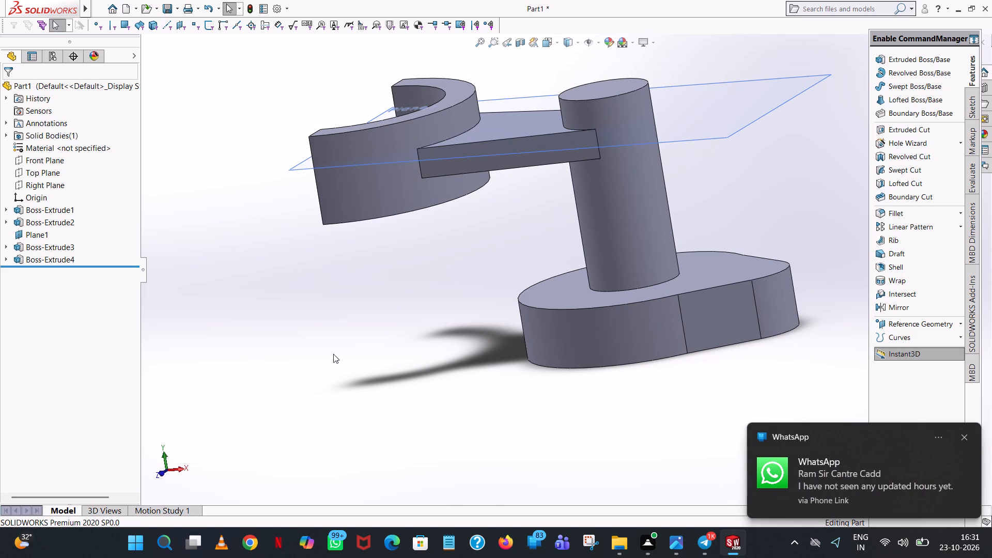
middle_click_drag(376, 313, 456, 305)
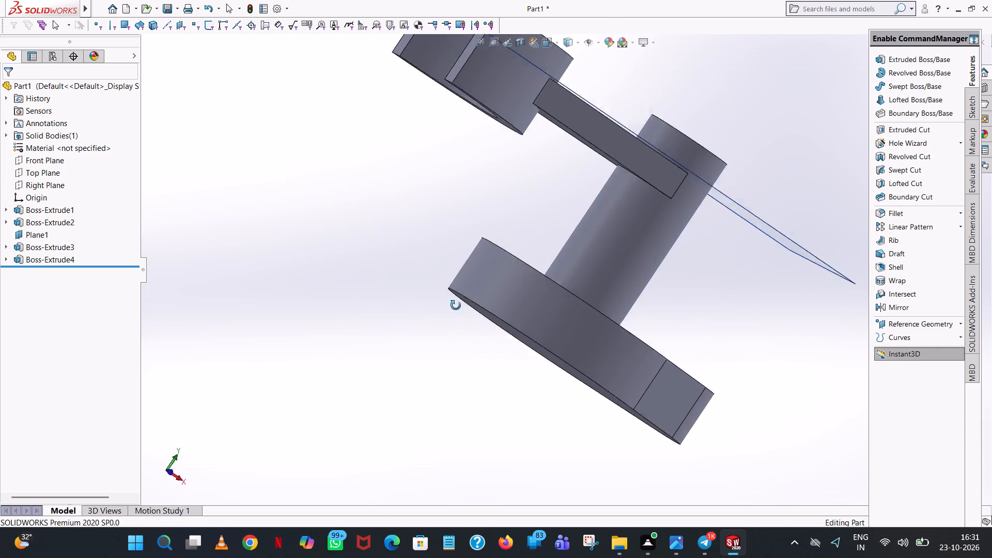
middle_click_drag(456, 305, 456, 264)
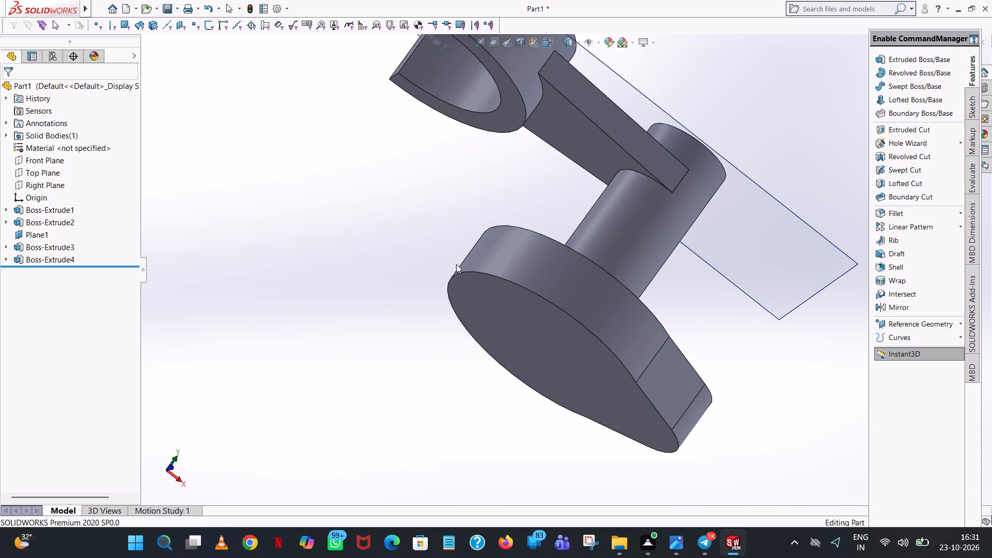
middle_click_drag(386, 185, 426, 284)
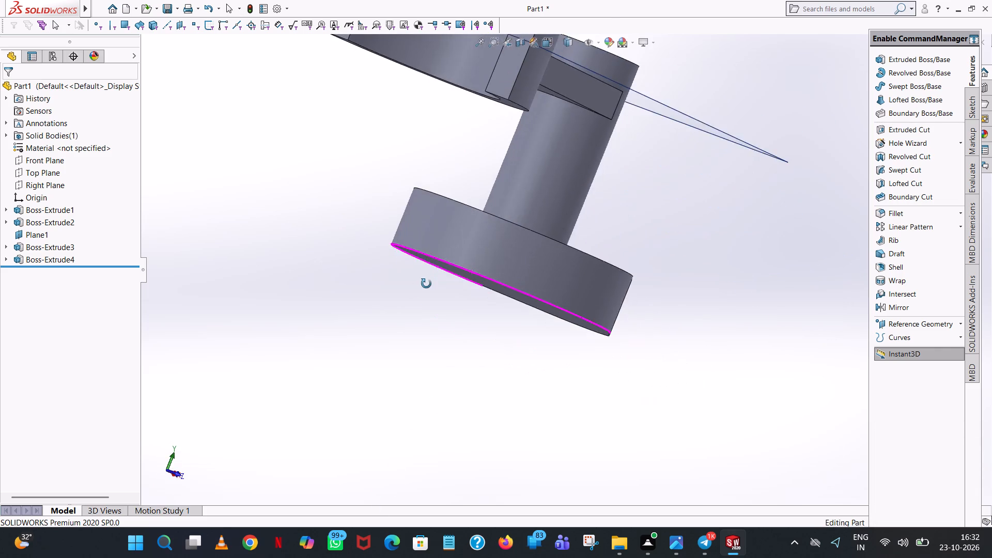
middle_click_drag(426, 284, 357, 232)
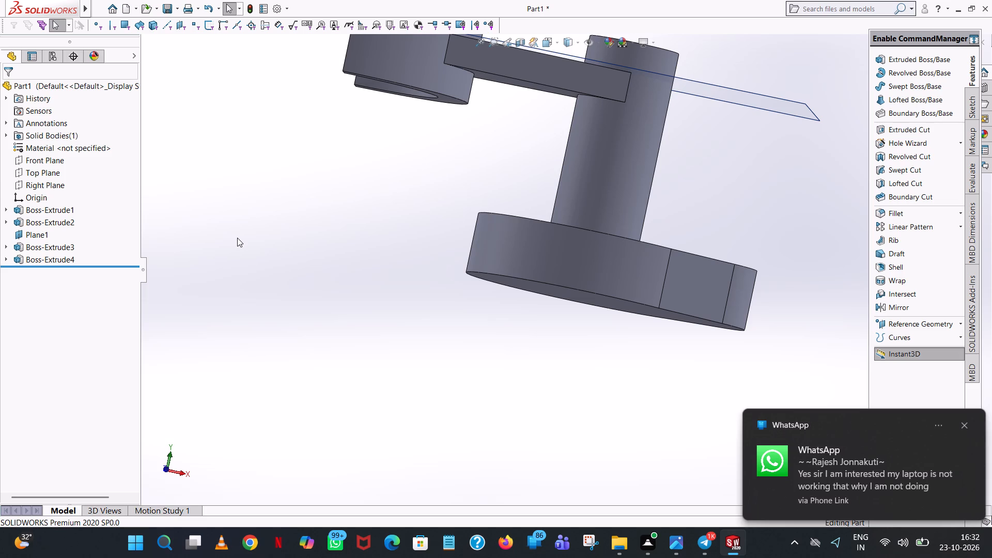
middle_click_drag(474, 159, 466, 237)
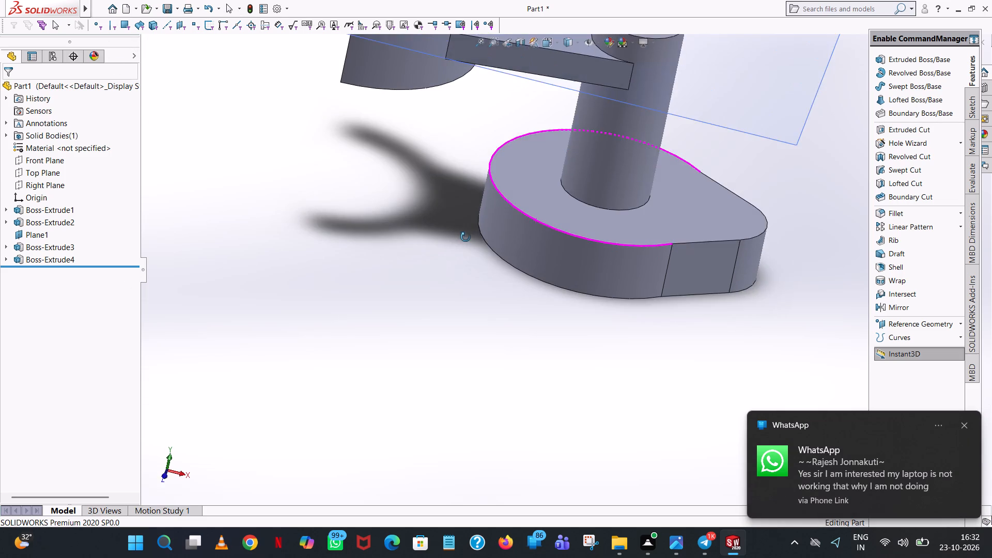
middle_click_drag(466, 237, 467, 419)
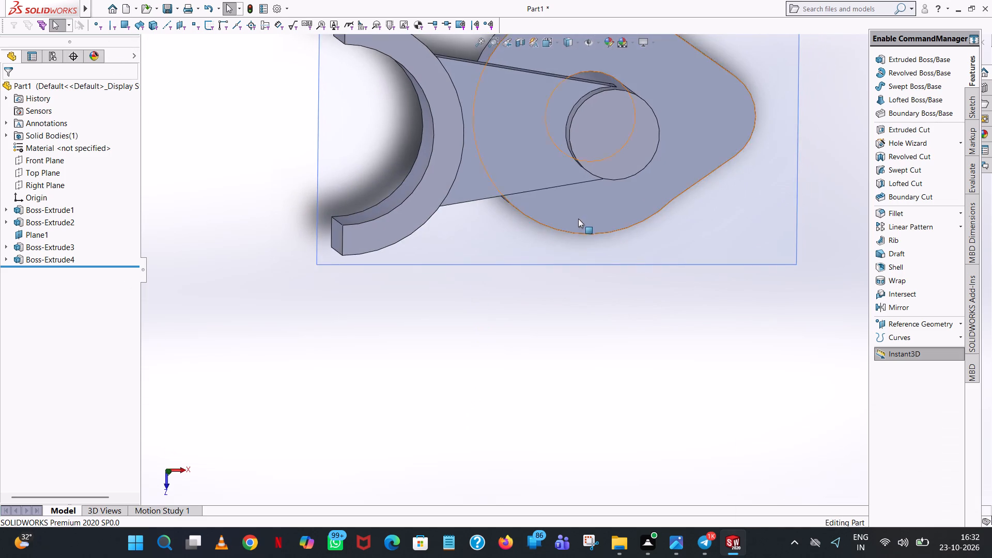
scroll(579, 218, "up", 6)
middle_click_drag(583, 221, 575, 200)
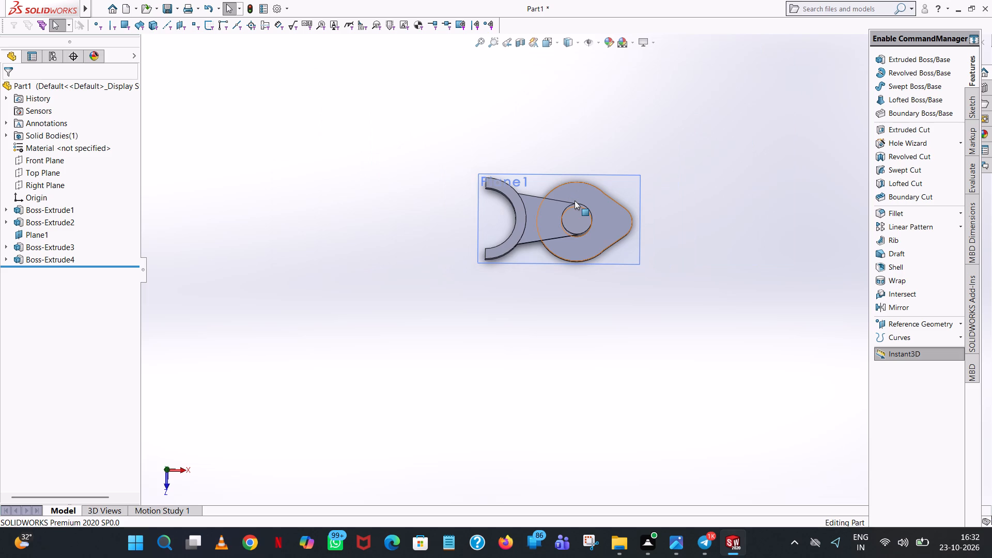
scroll(575, 200, "up", 1)
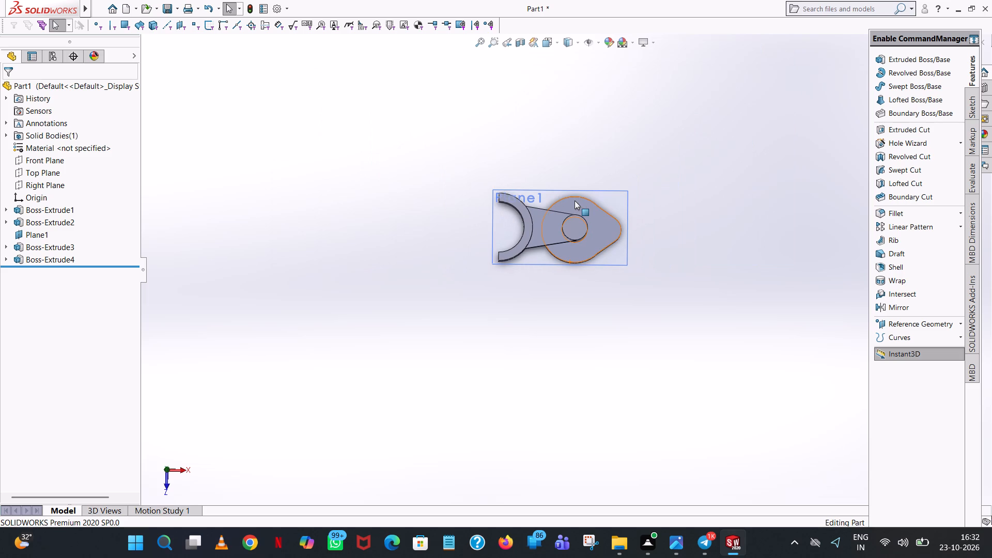
middle_click_drag(569, 238, 589, 18)
middle_click_drag(637, 226, 630, 200)
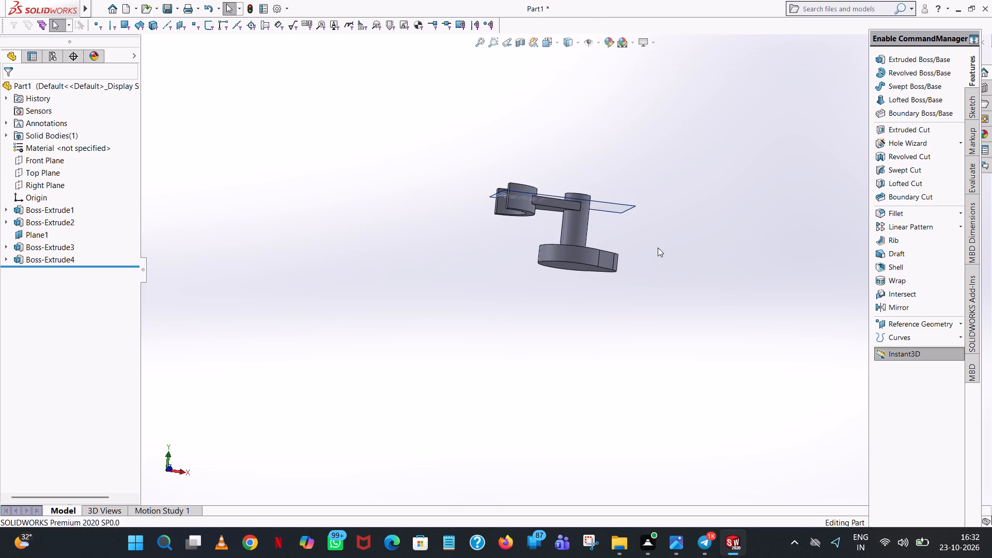
Start an extruded boss sketch on the slanted side face of the connecting arm.
left_click(890, 59)
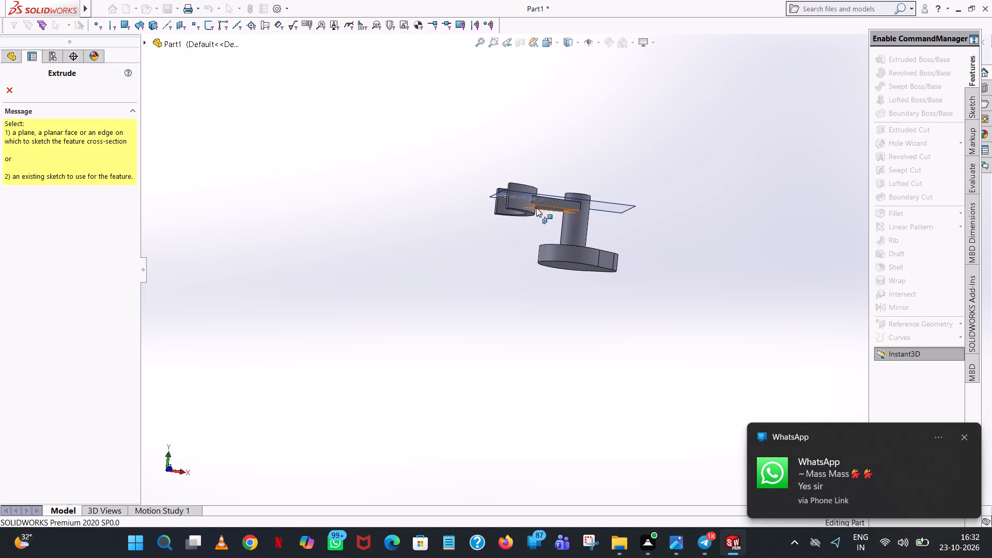
scroll(693, 219, "down", 5)
middle_click_drag(693, 221, 684, 241)
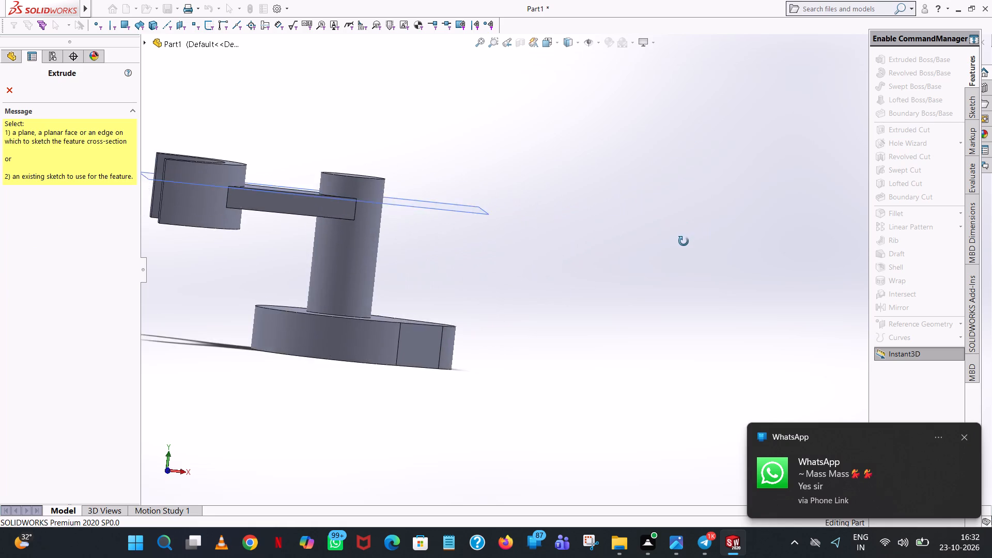
middle_click_drag(684, 241, 655, 285)
middle_click_drag(312, 263, 315, 211)
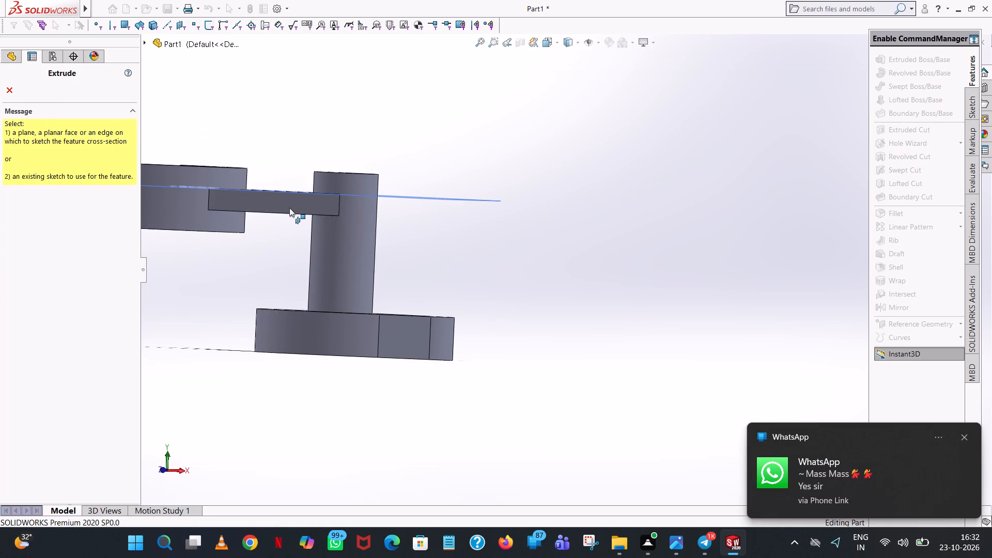
left_click(289, 208)
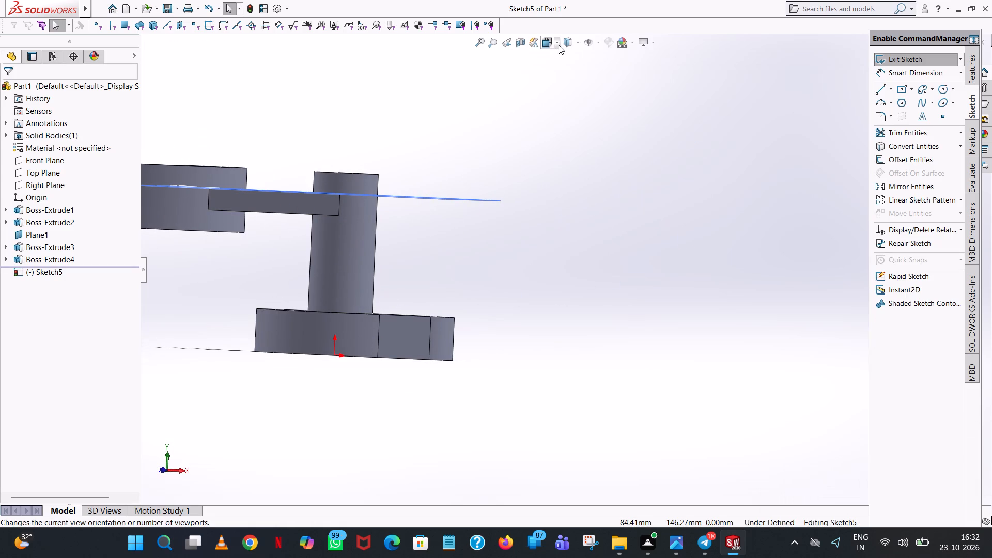
left_click(559, 44)
left_click(603, 98)
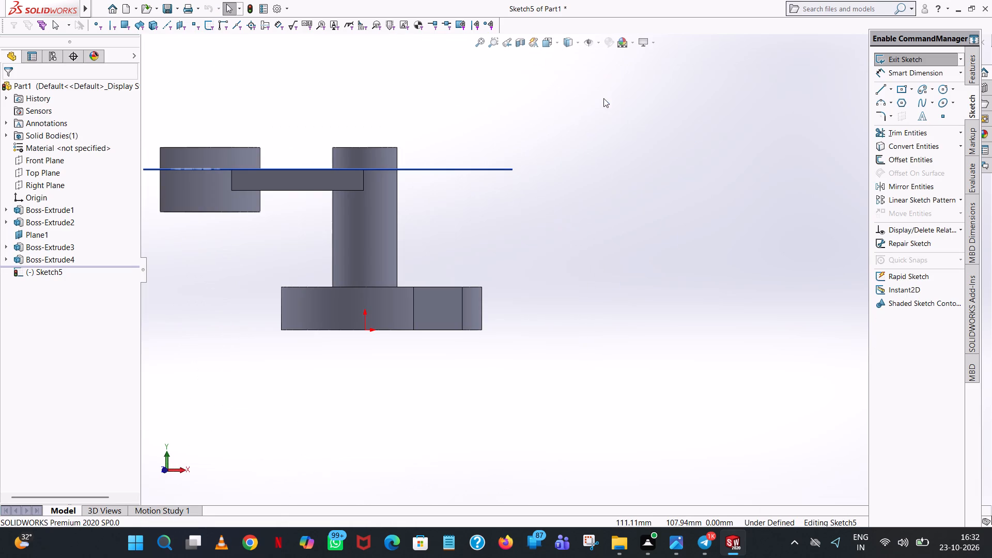
Sketch a closed line profile beneath the connecting arm: half ring corner, arm underside about 34 mm, shaft edge 45 mm, cam body top, and slanted outer side.
left_click(878, 88)
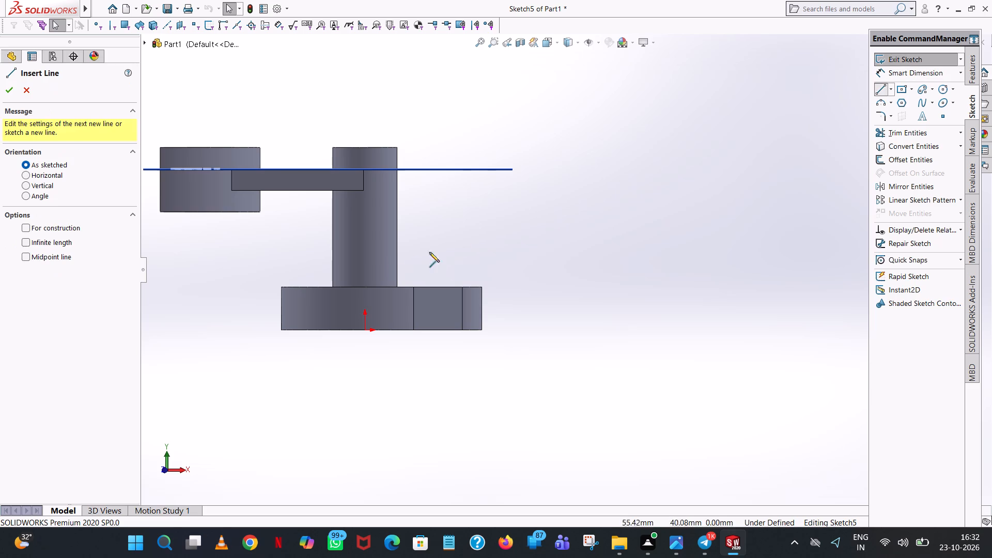
left_click(279, 284)
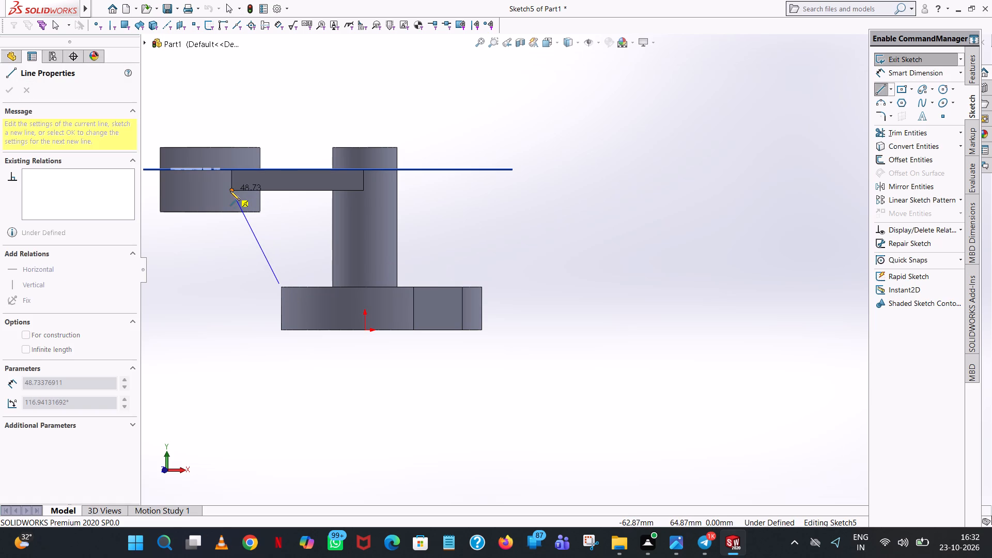
left_click(261, 214)
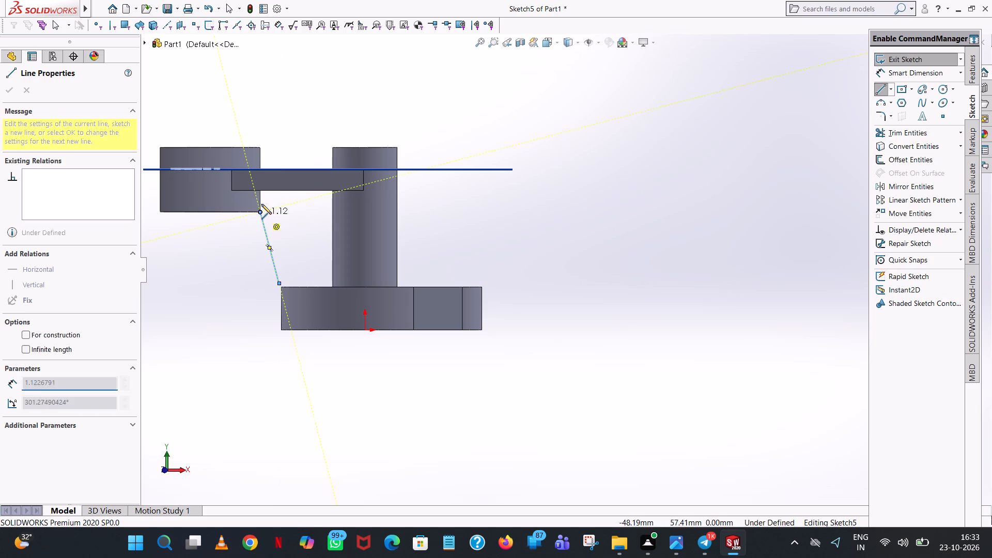
left_click(261, 191)
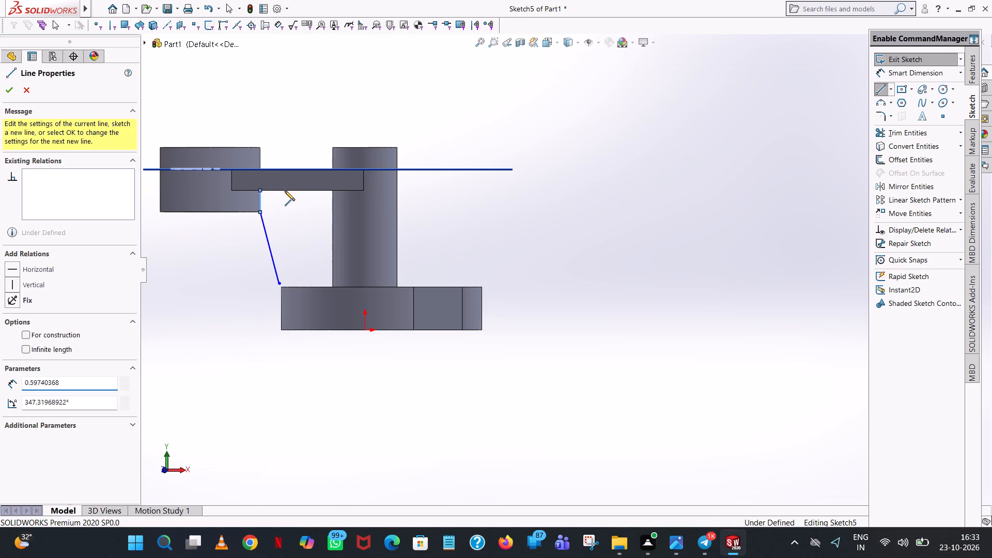
left_click(332, 191)
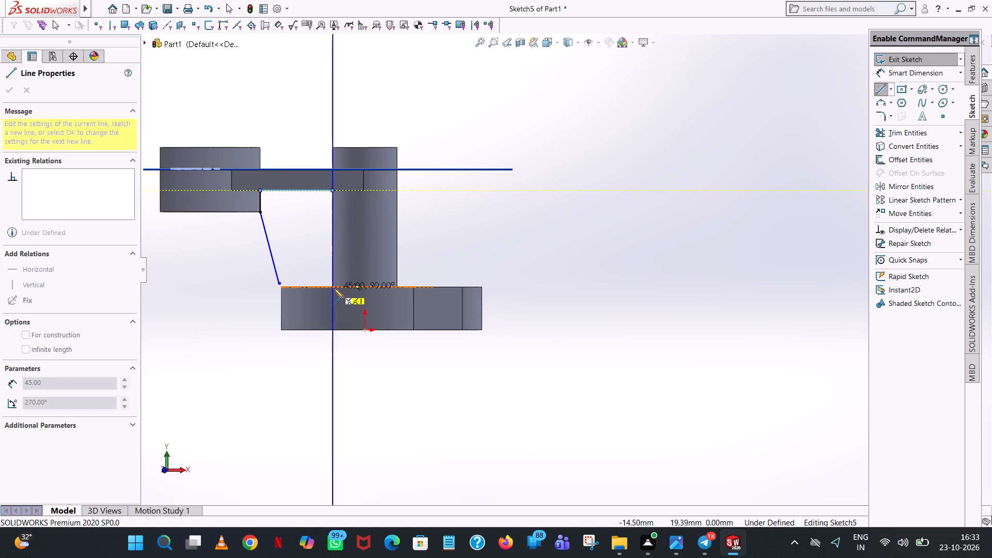
scroll(334, 288, "down", 9)
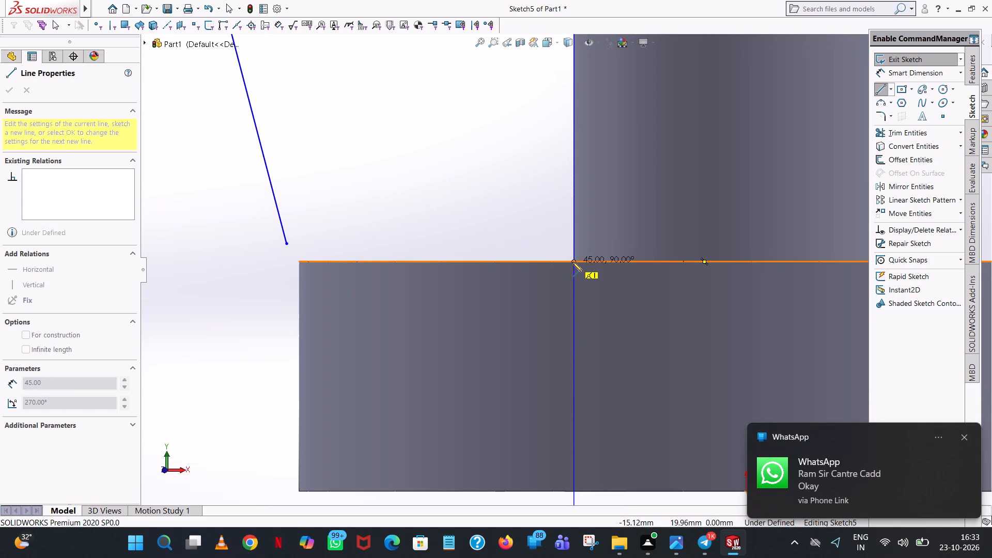
left_click(572, 262)
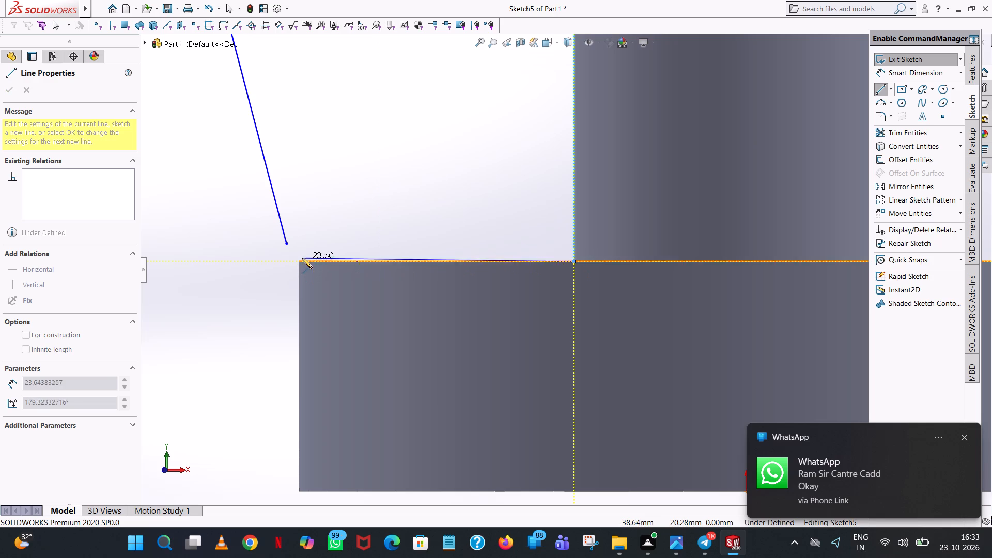
left_click(300, 261)
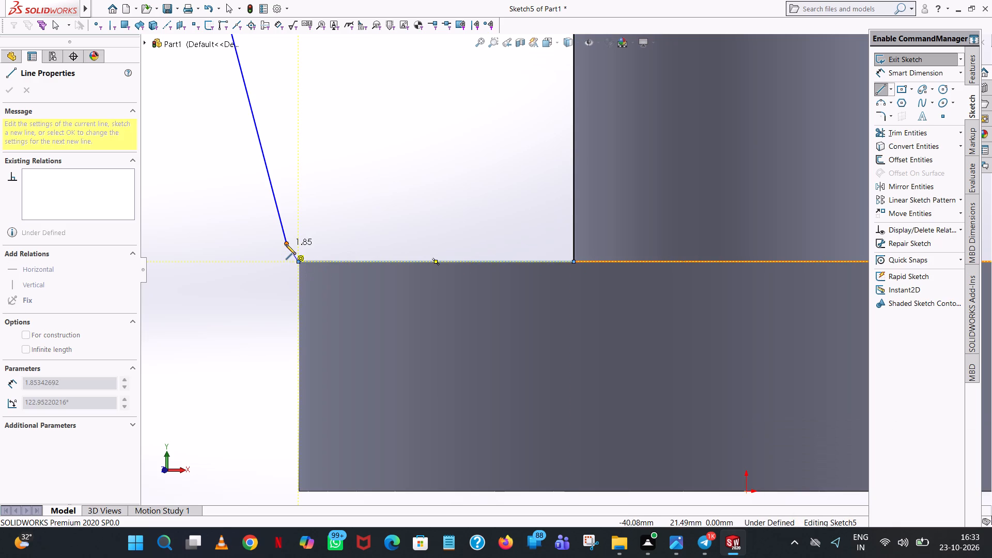
left_click(286, 244)
right_click(286, 244)
left_click(308, 251)
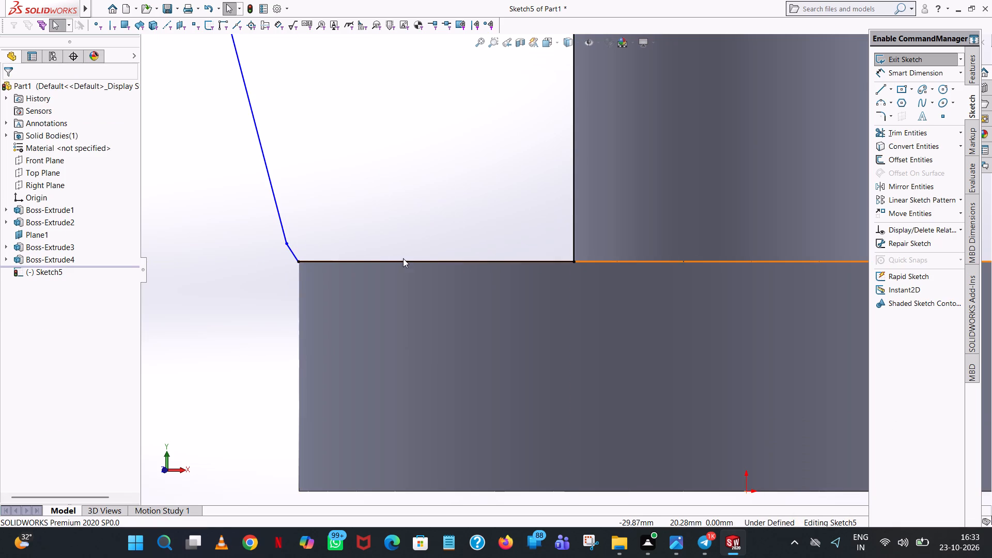
Trim away the short corner segment and the long slanted line on the profile's outer side.
scroll(403, 258, "up", 6)
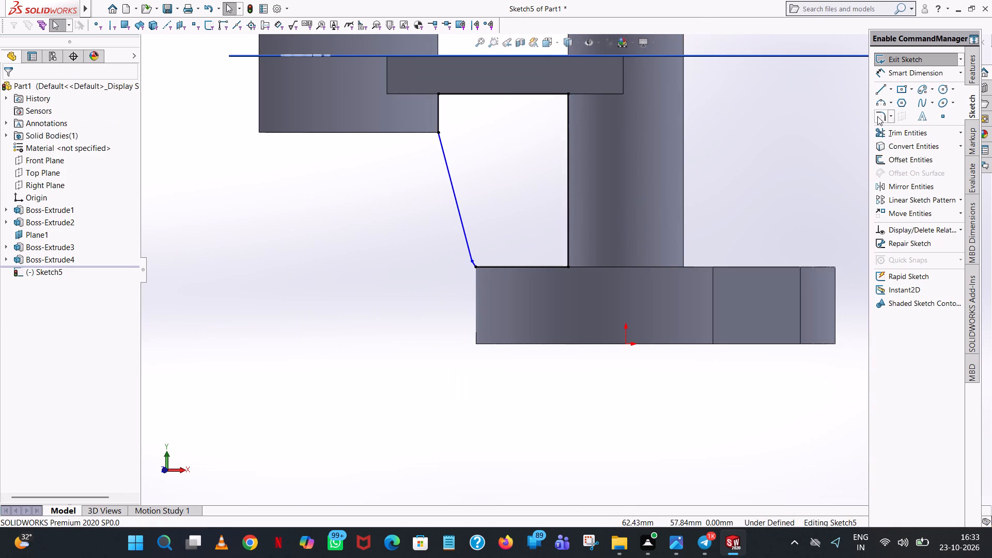
left_click(893, 135)
scroll(474, 296, "down", 4)
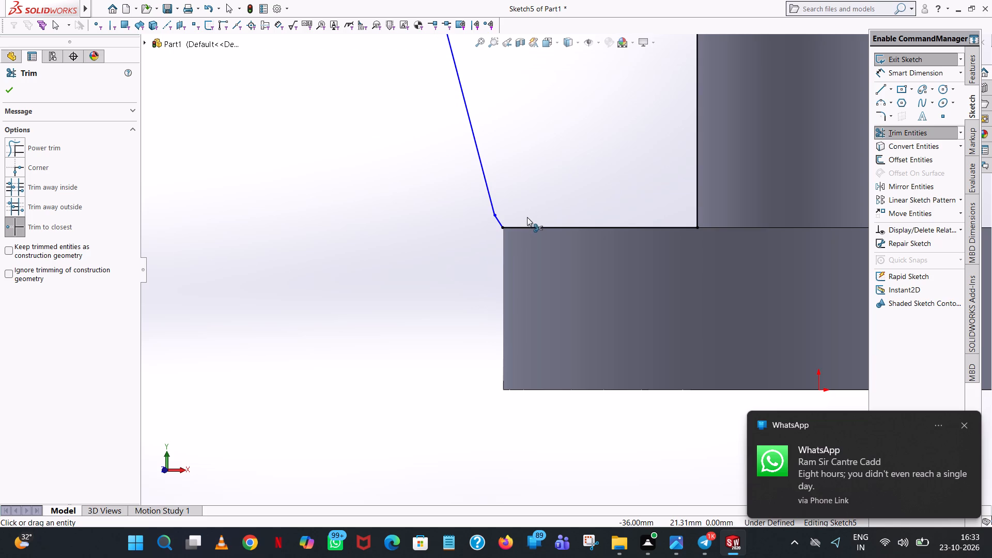
left_click(497, 221)
left_click(489, 201)
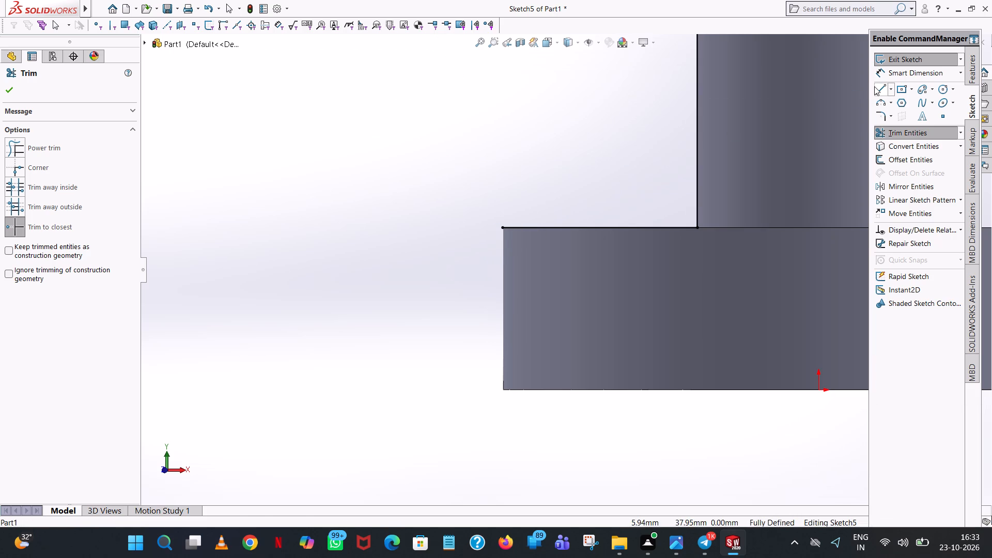
Close the profile with one slanted line about 36 mm long from the cam body's top corner to the half ring's lower corner.
left_click(876, 90)
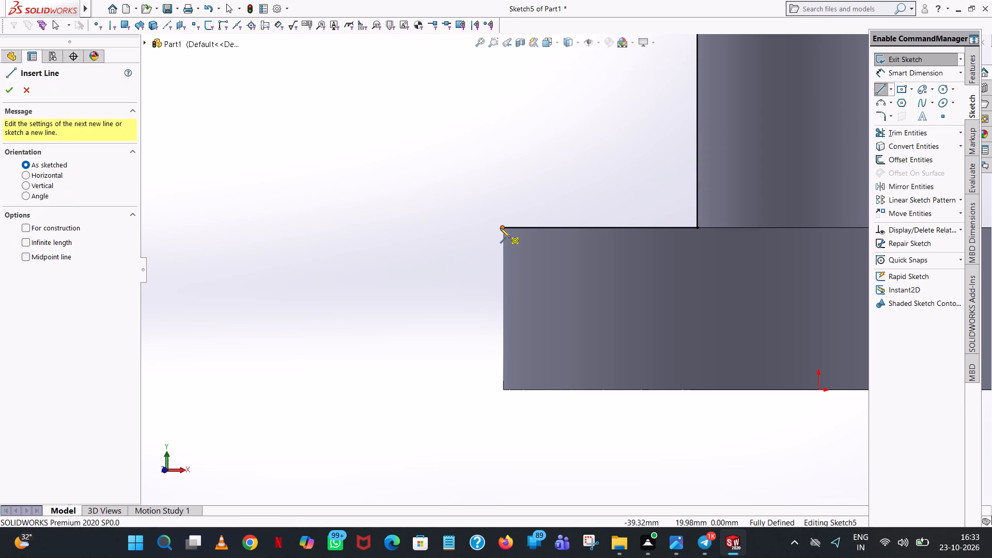
left_click(500, 228)
scroll(440, 130, "up", 7)
scroll(541, 185, "down", 2)
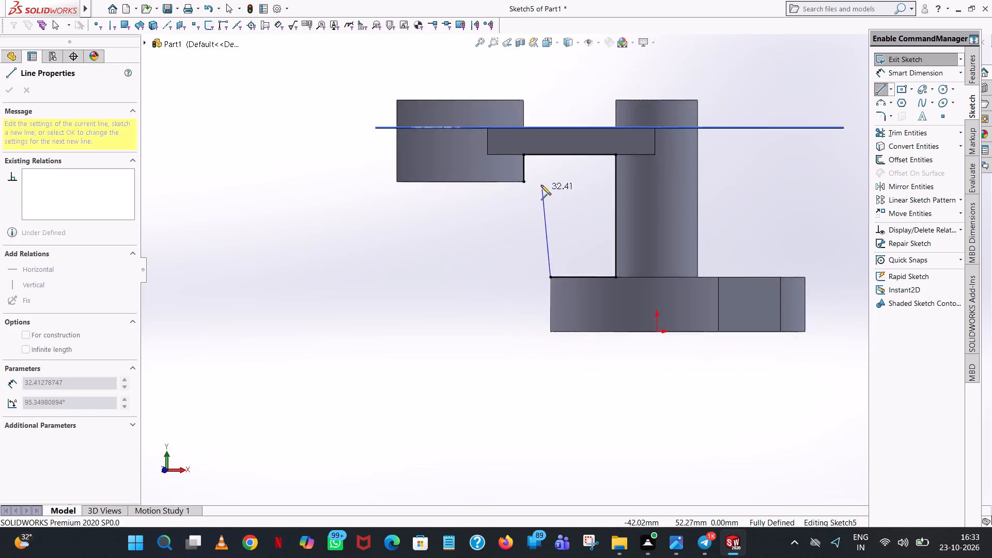
scroll(541, 185, "down", 5)
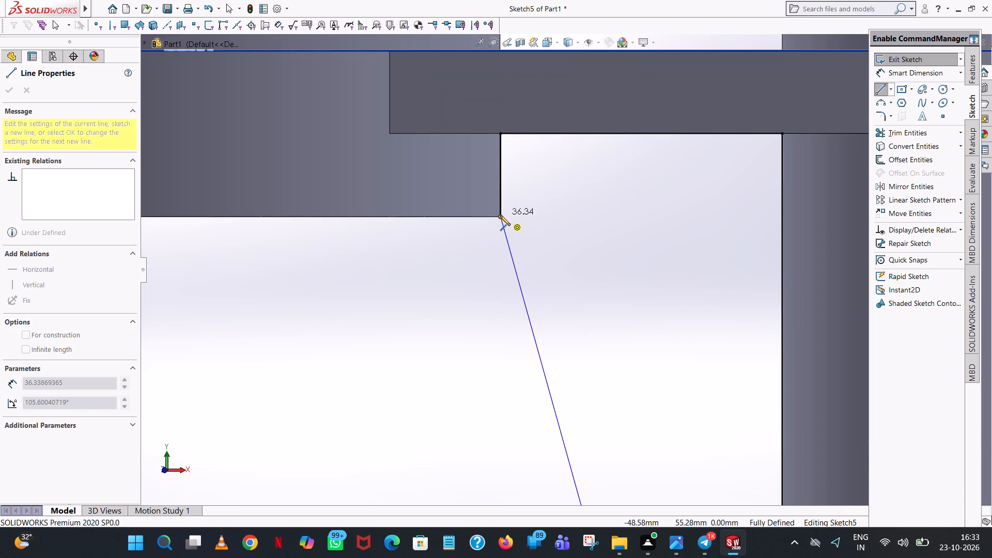
left_click(500, 215)
right_click(500, 215)
left_click(521, 220)
scroll(553, 259, "down", 1)
scroll(553, 259, "up", 7)
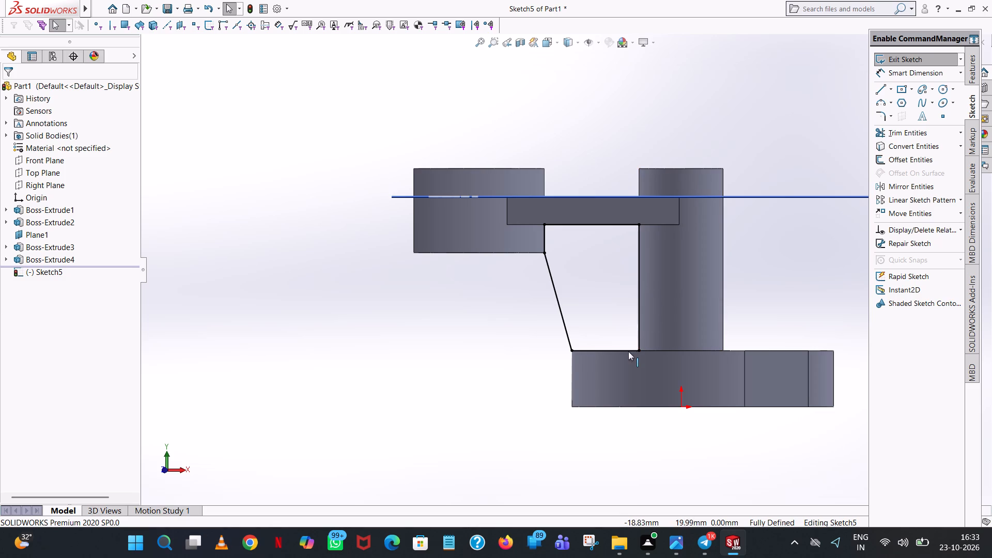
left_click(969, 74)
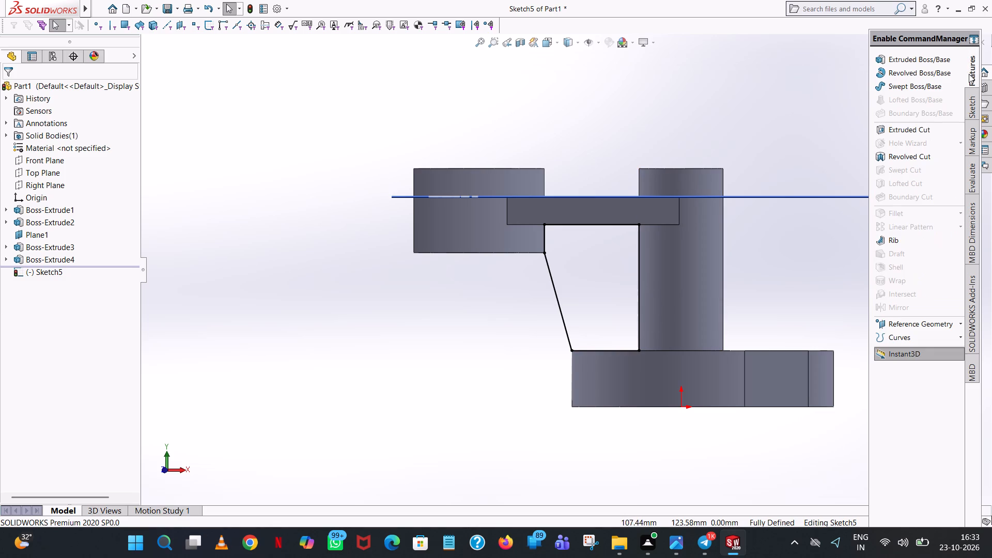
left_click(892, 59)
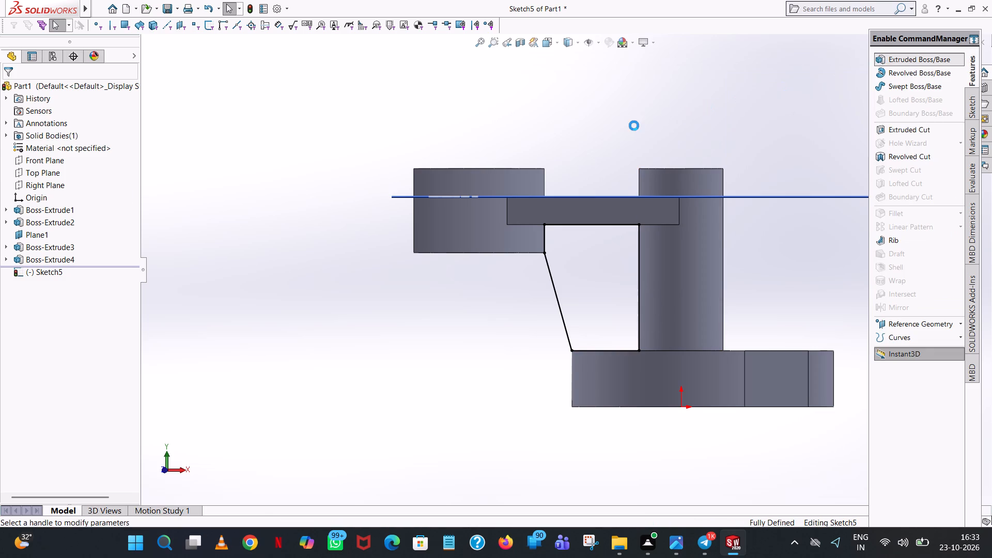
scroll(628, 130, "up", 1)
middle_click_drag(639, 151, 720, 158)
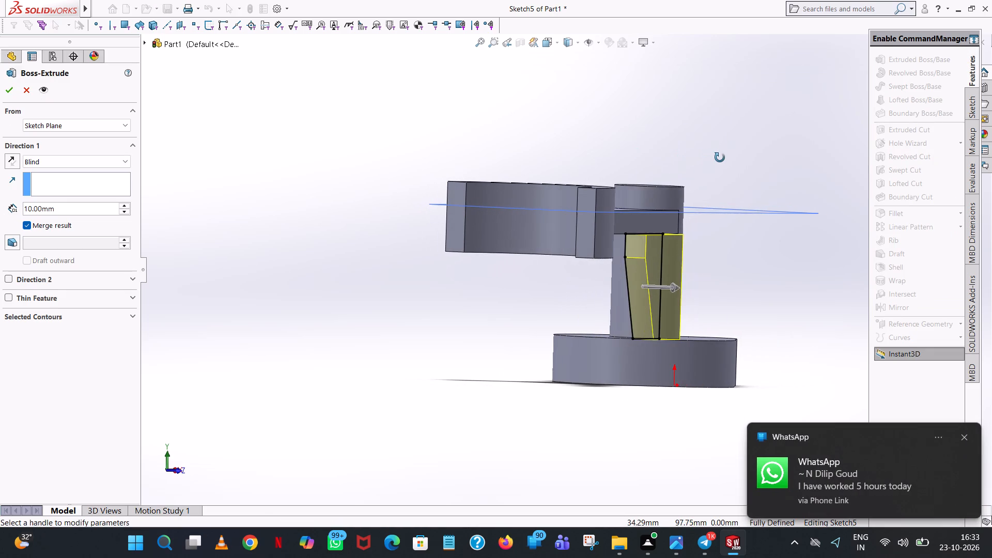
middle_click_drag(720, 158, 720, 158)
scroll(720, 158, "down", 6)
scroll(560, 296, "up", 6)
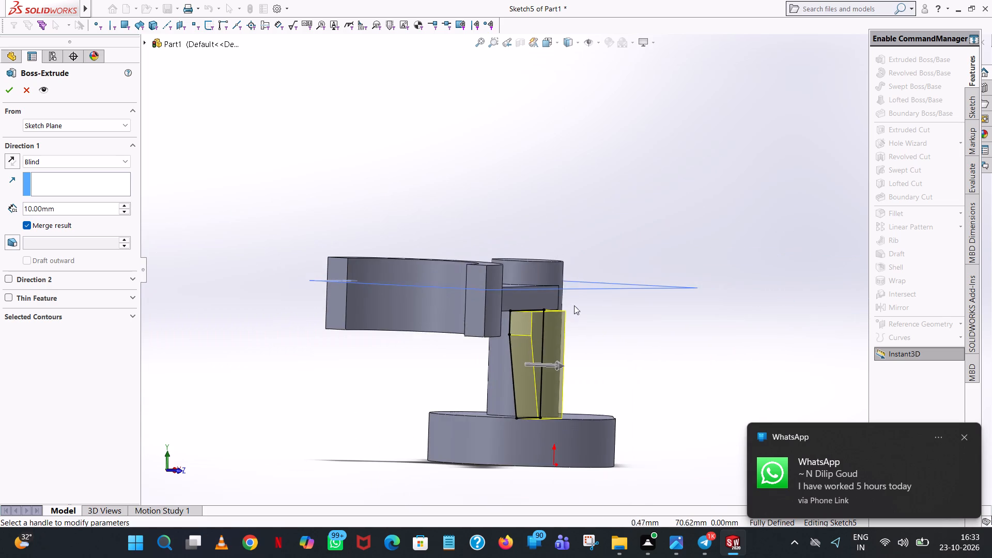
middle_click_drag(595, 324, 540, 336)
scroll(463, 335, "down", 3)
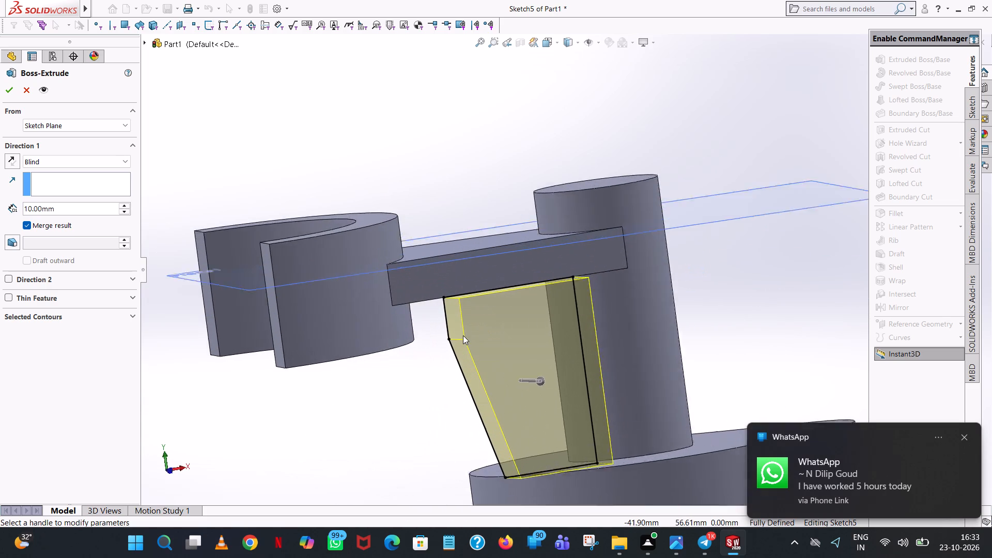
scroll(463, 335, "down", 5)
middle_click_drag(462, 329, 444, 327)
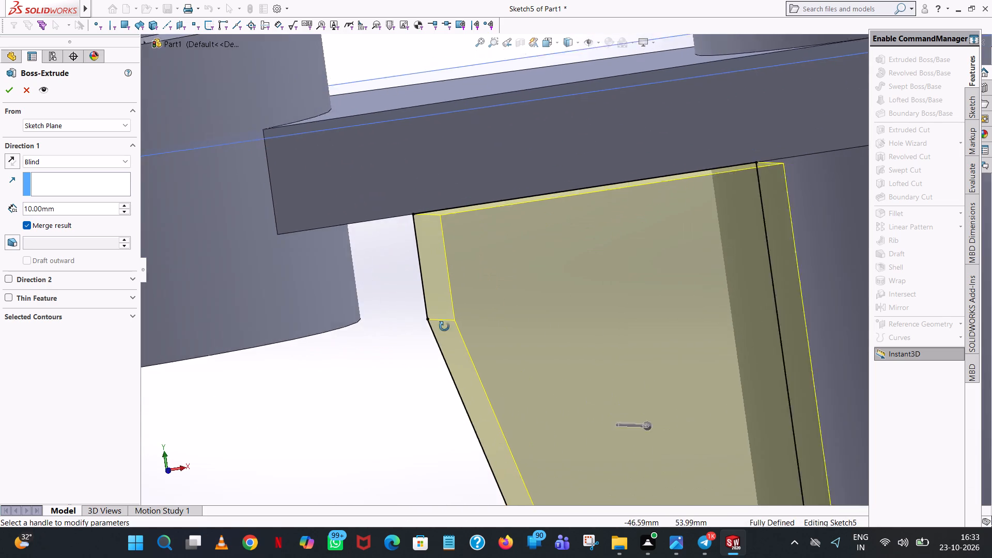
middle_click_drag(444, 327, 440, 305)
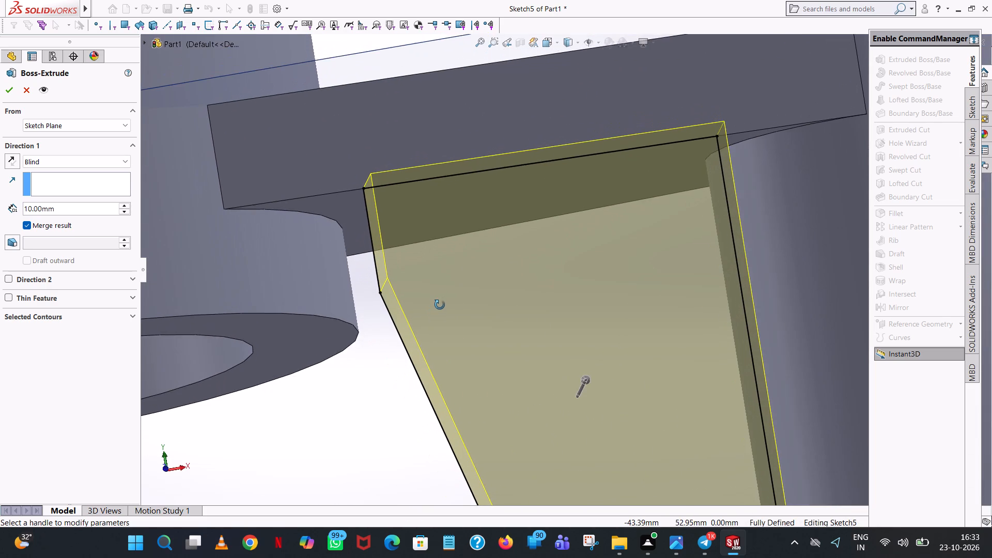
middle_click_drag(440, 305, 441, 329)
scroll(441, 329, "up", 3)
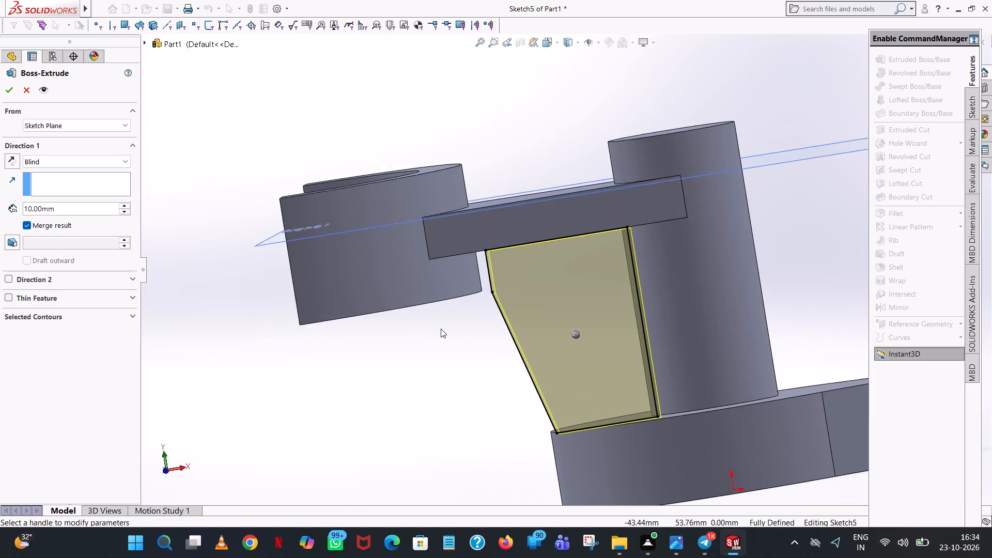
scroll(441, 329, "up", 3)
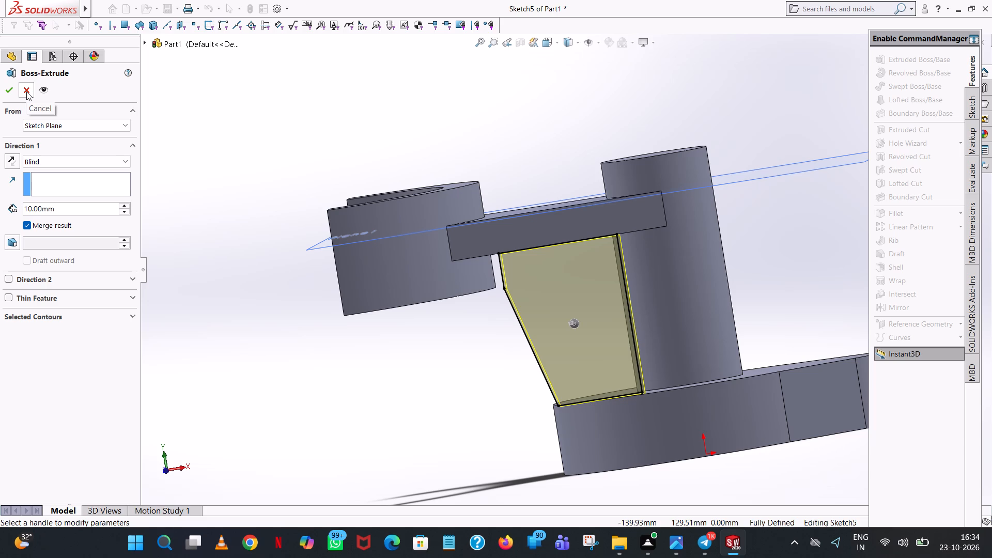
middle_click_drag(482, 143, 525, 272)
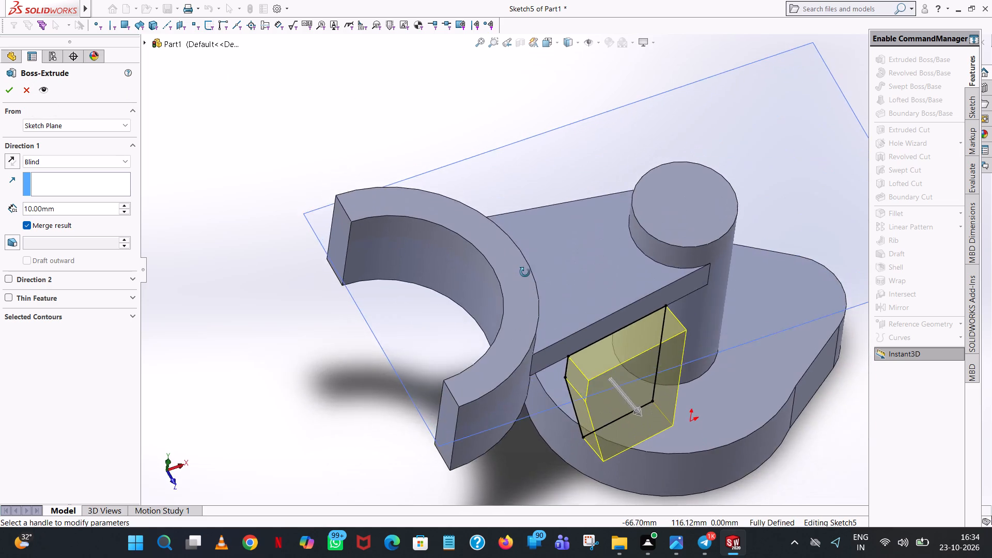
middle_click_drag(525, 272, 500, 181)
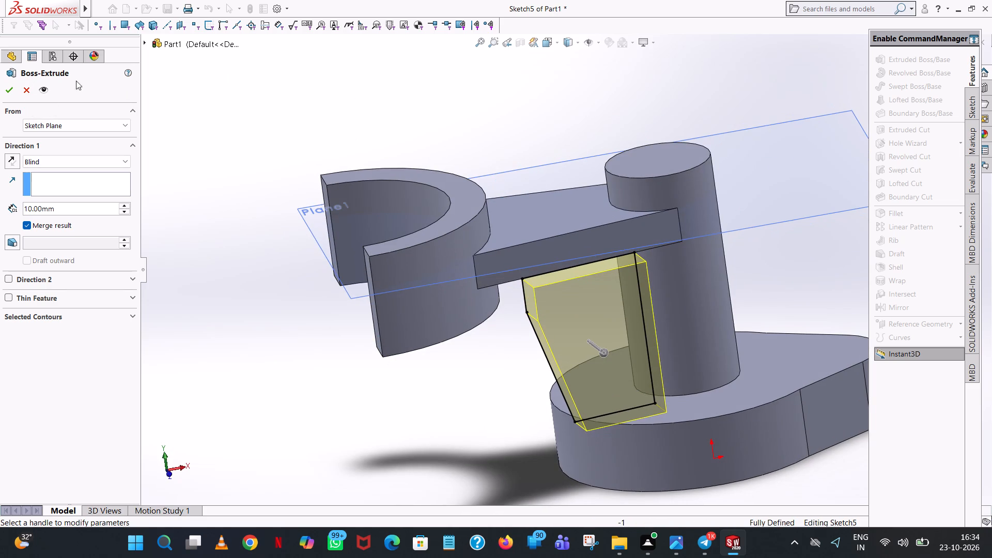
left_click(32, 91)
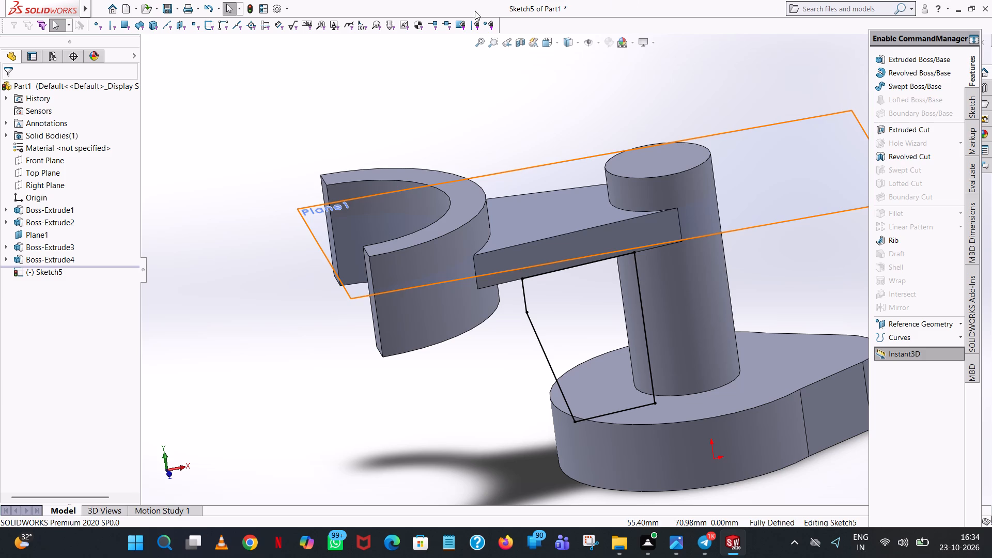
View the sketch plane straight on and trim away the short vertical line along the half ring's edge.
left_click(557, 39)
left_click(606, 96)
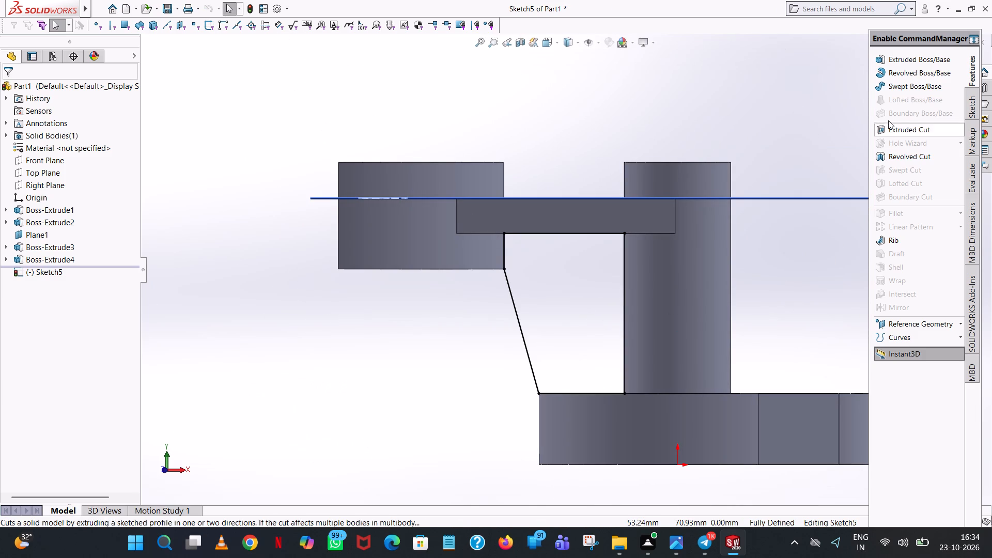
left_click(971, 116)
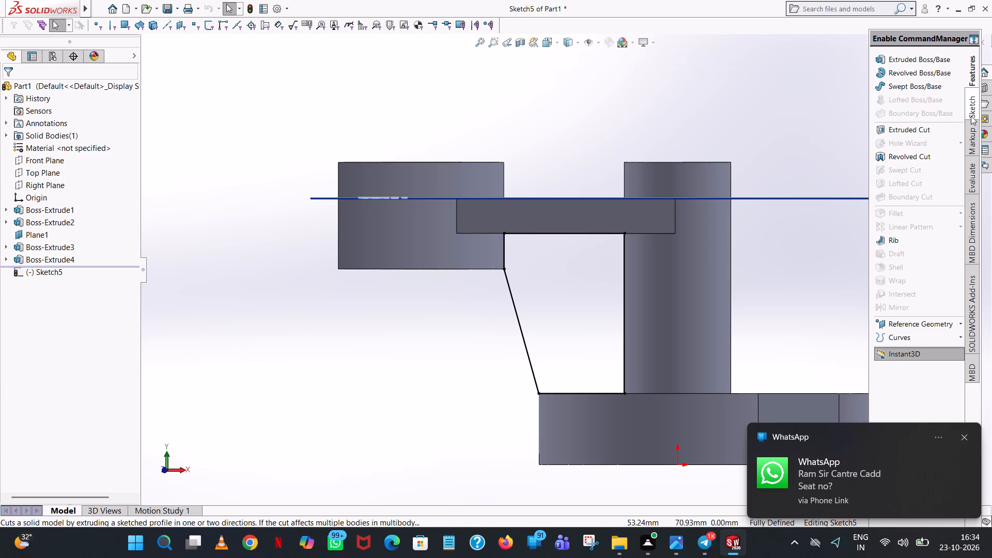
left_click(894, 130)
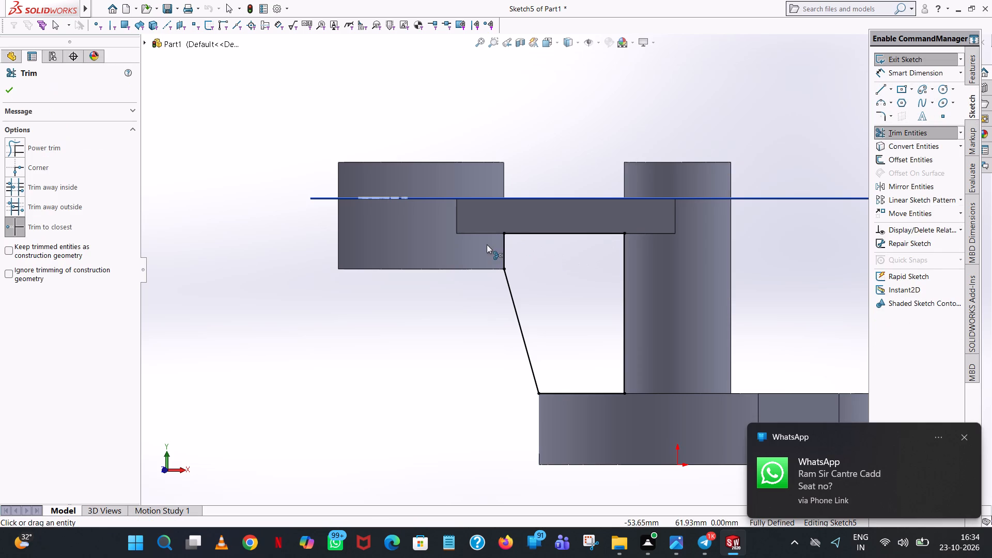
left_click(502, 262)
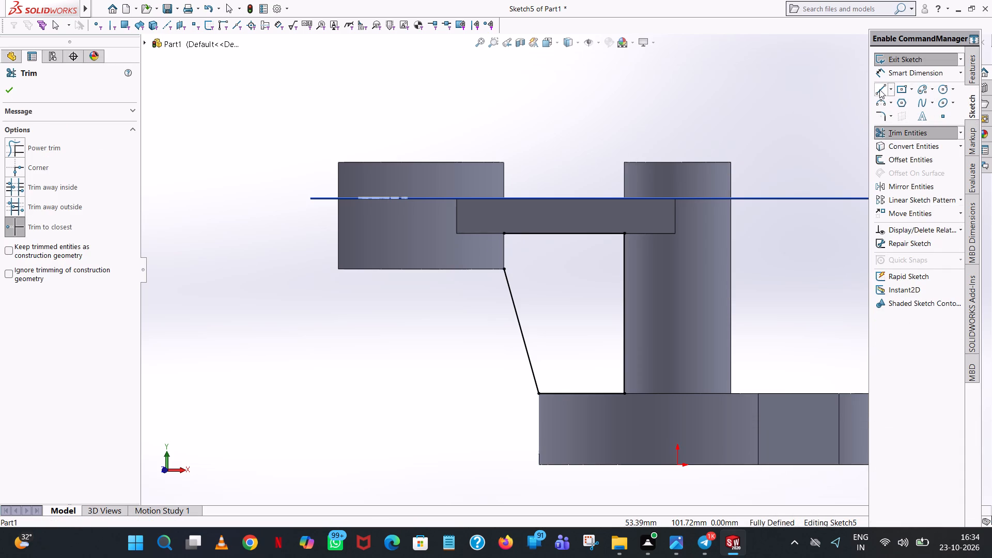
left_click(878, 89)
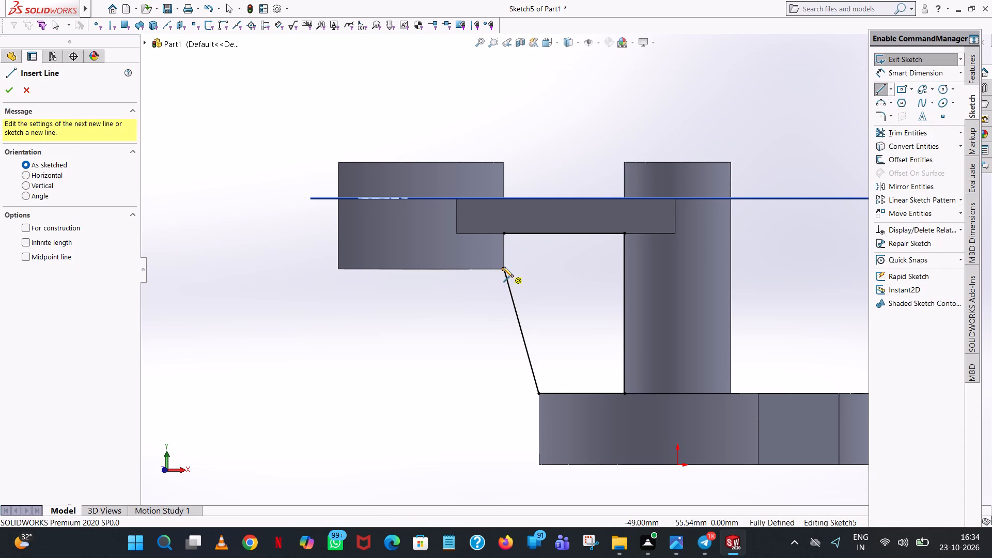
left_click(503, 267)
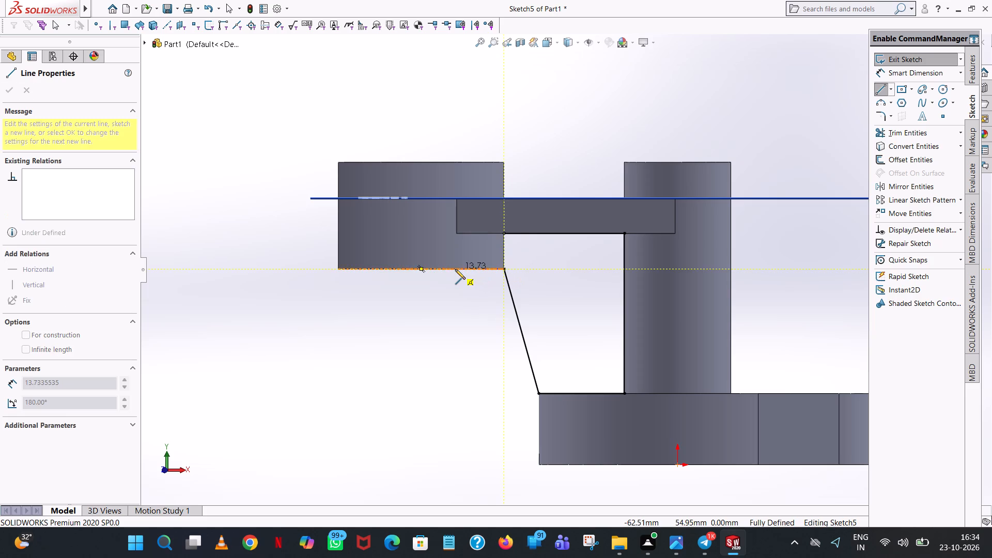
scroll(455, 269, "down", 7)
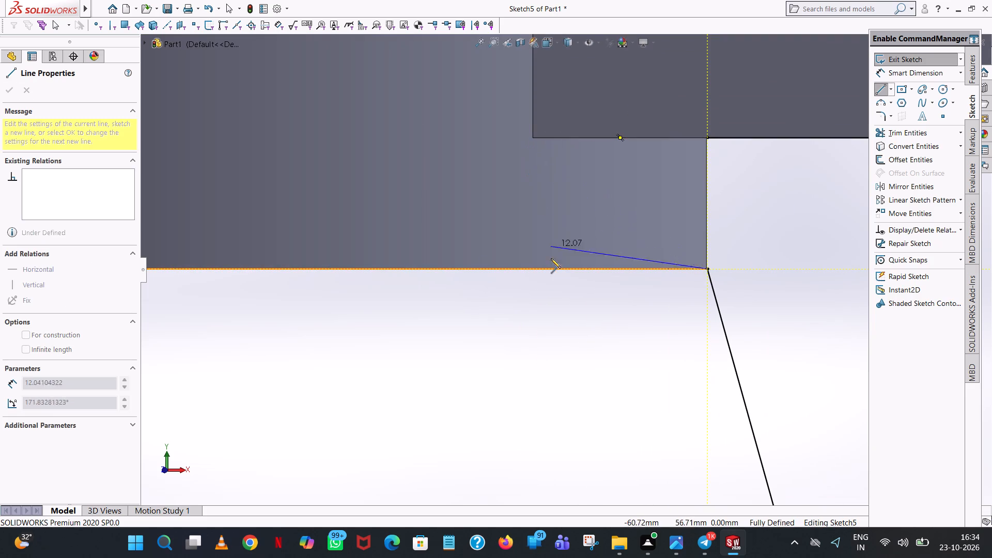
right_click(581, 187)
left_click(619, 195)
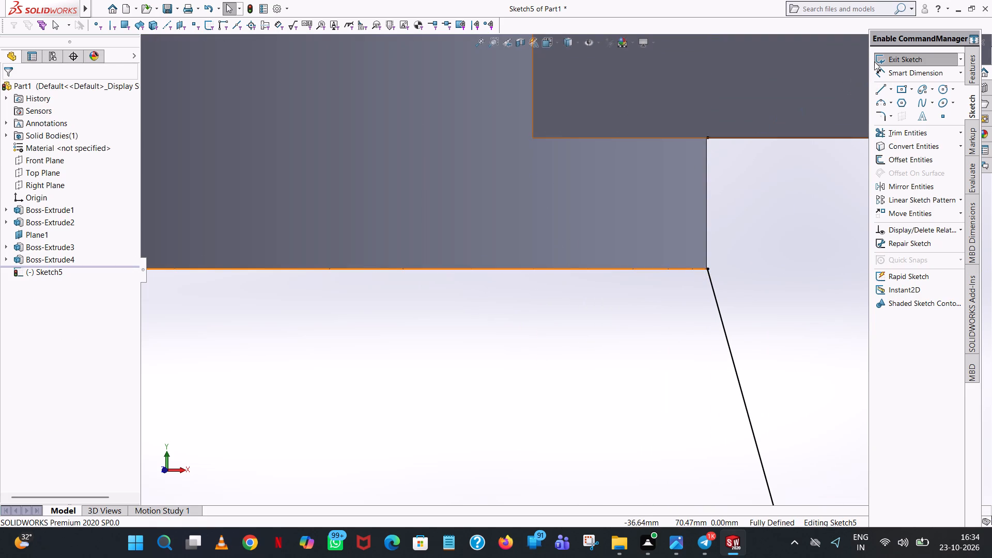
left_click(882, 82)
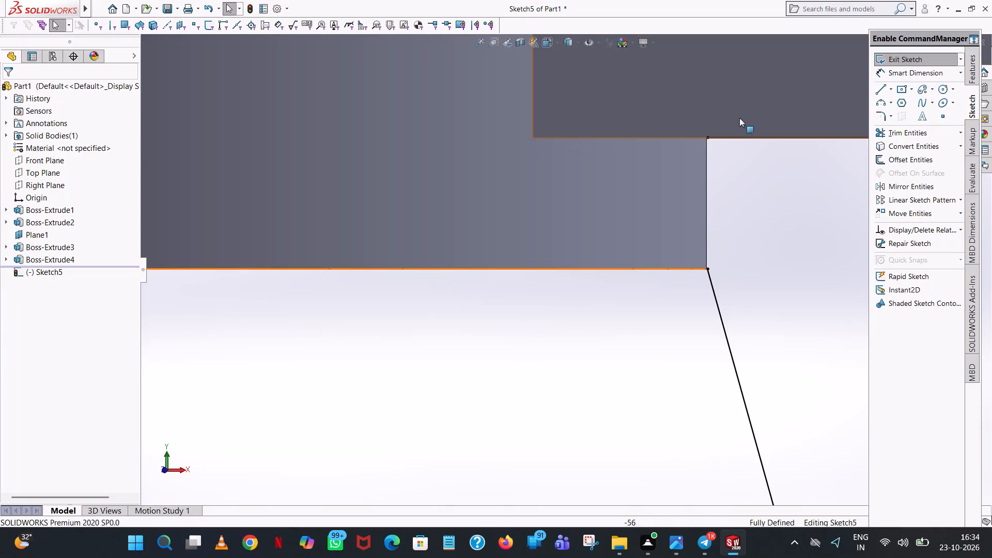
Sketch a 10 mm vertical line from the arm end's lower corner to the half ring's bottom, then about 13.3 mm horizontally to its lower corner.
left_click(878, 90)
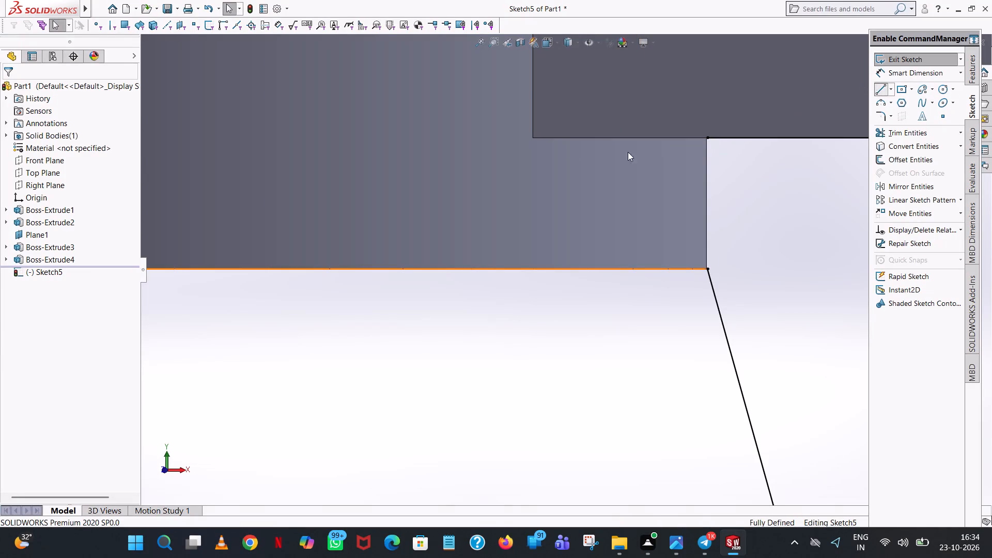
left_click(532, 136)
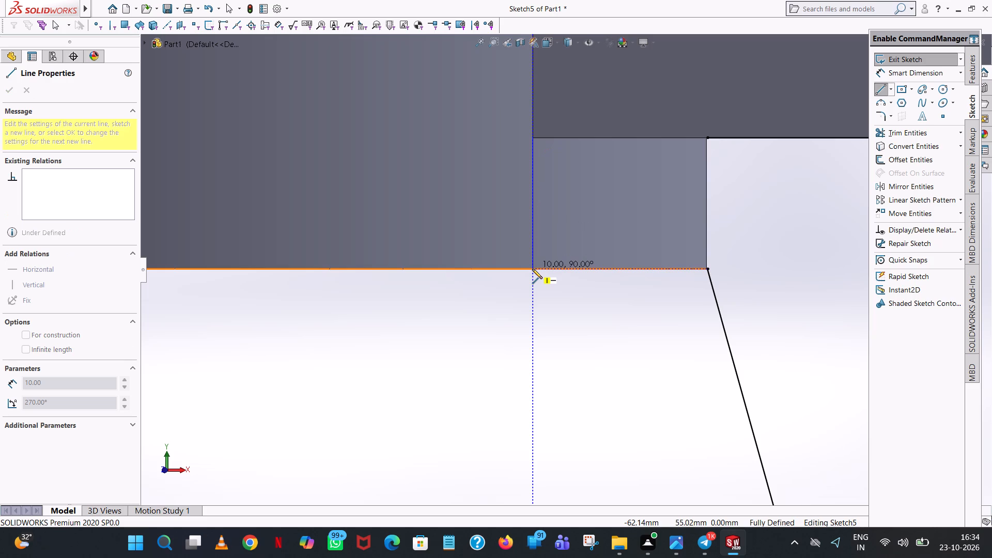
left_click(532, 269)
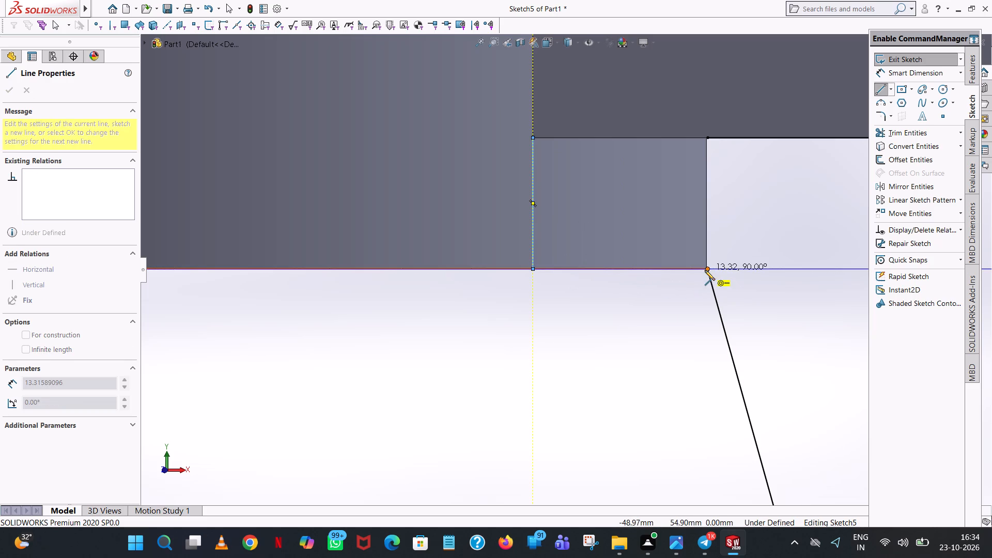
left_click(705, 270)
right_click(705, 270)
left_click(748, 276)
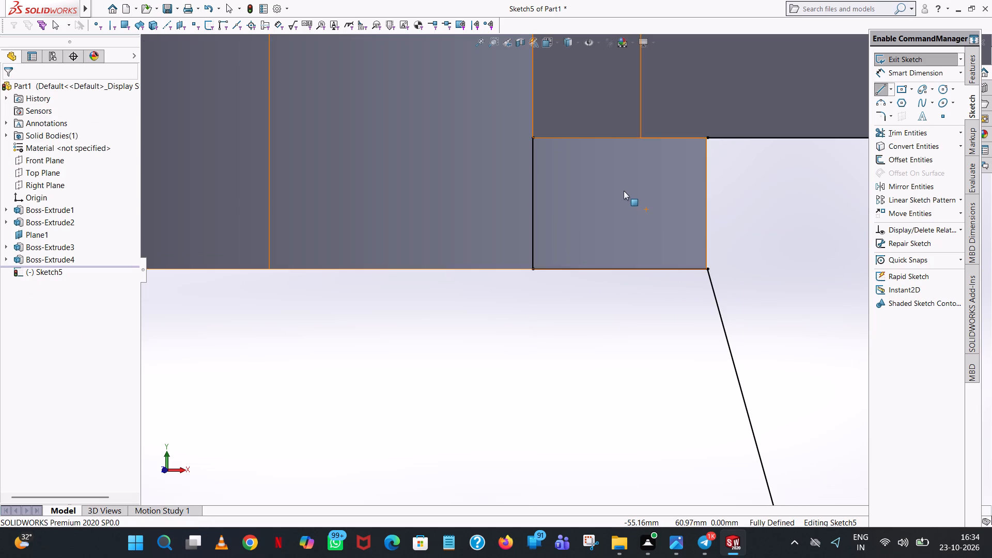
Sketch a 10 mm vertical line along the connecting arm's end edge, from its lower corner up to its top corner.
scroll(624, 190, "up", 5)
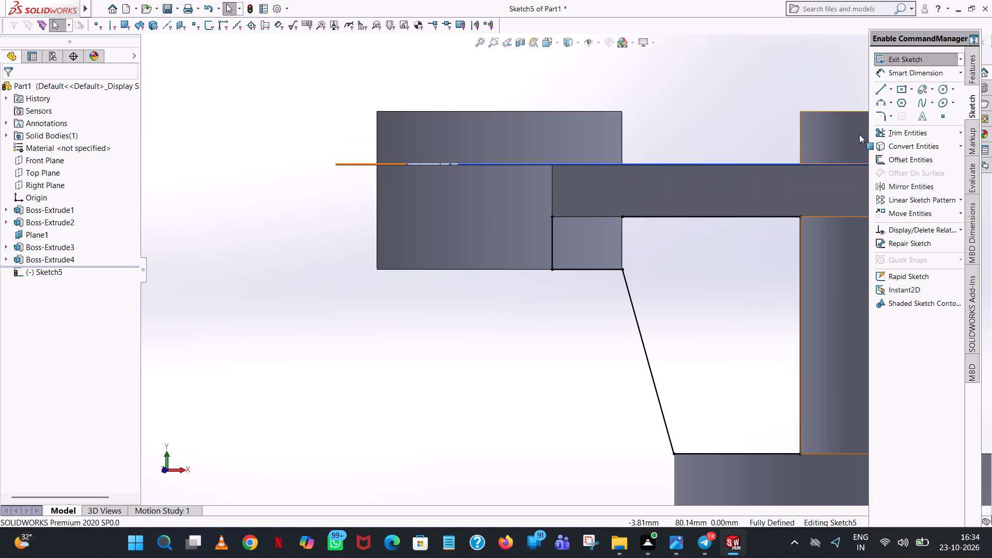
left_click(876, 88)
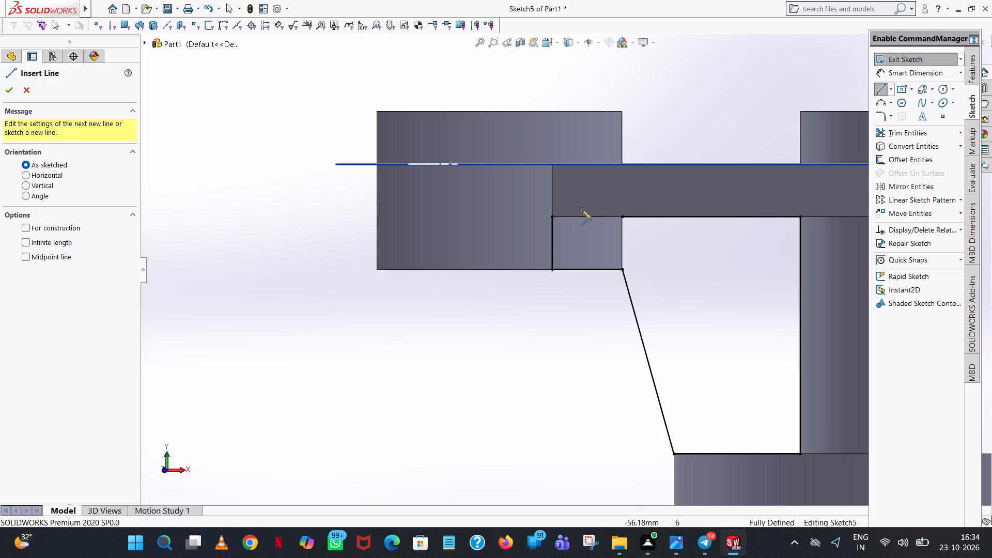
left_click(552, 215)
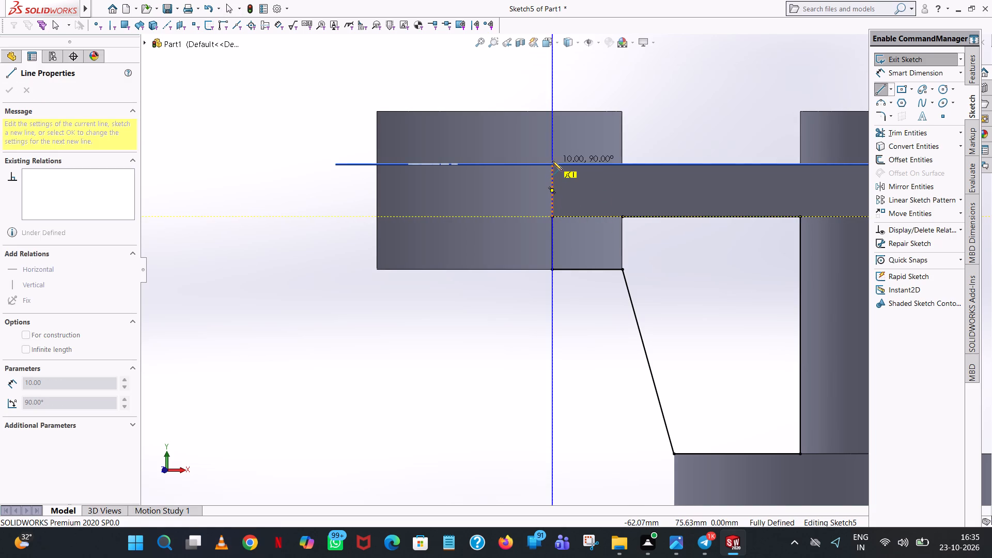
scroll(575, 194, "down", 2)
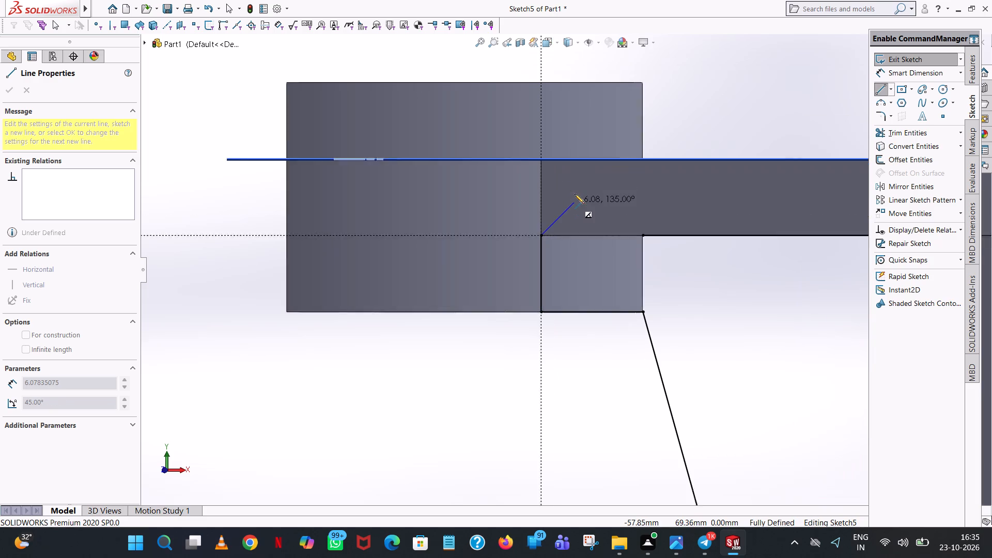
scroll(575, 194, "down", 1)
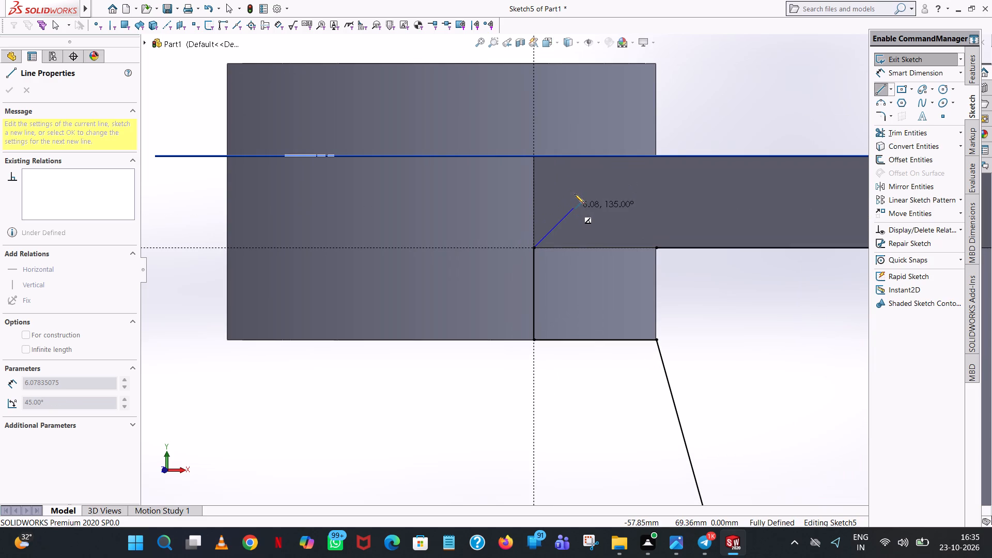
left_click(534, 156)
middle_click_drag(534, 156, 534, 169)
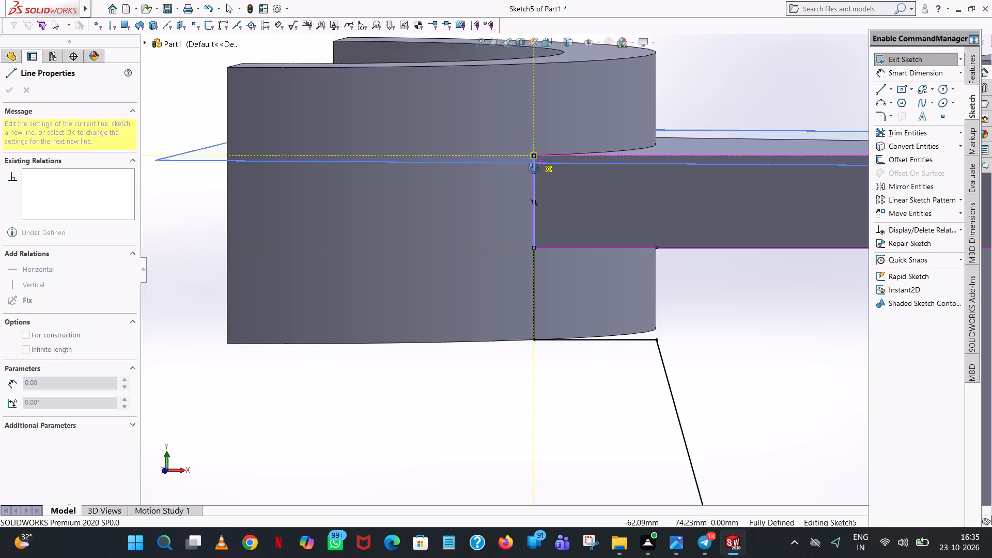
middle_click_drag(534, 169, 534, 194)
right_click(534, 194)
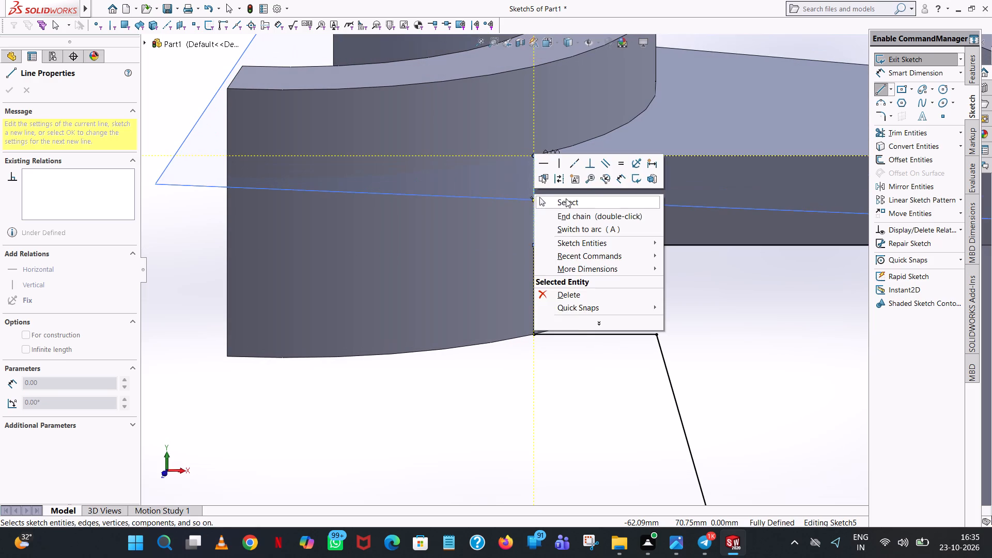
left_click(568, 199)
Sketch a line about 13.3 mm along the arm's top edge from its end corner, and a 20 mm vertical down to the half ring's lower corner.
middle_click_drag(569, 199, 569, 121)
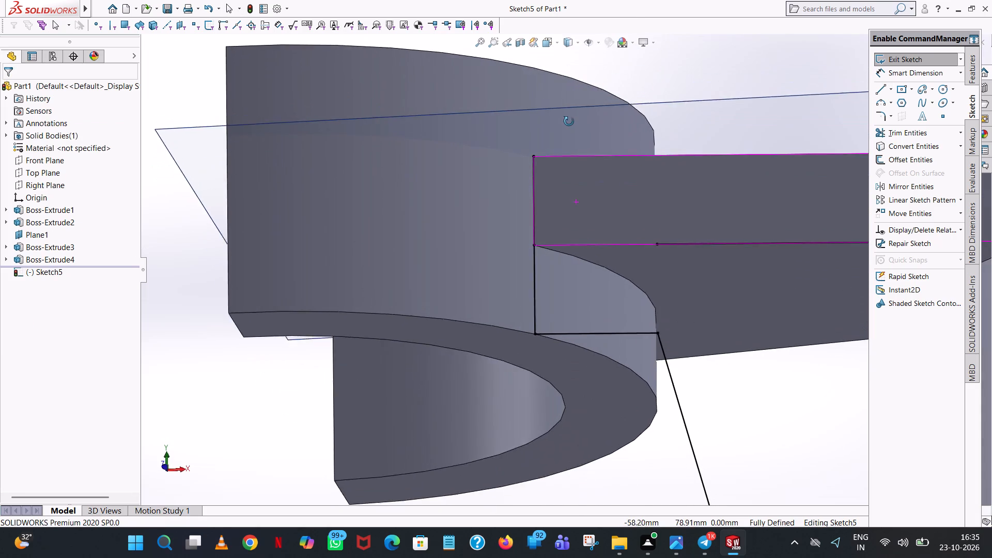
middle_click_drag(569, 121, 561, 163)
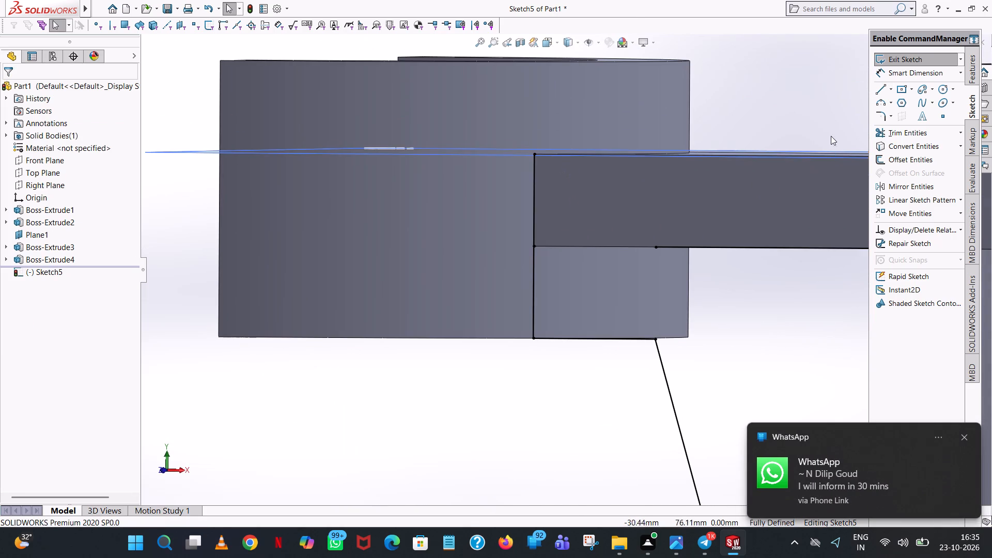
left_click(880, 88)
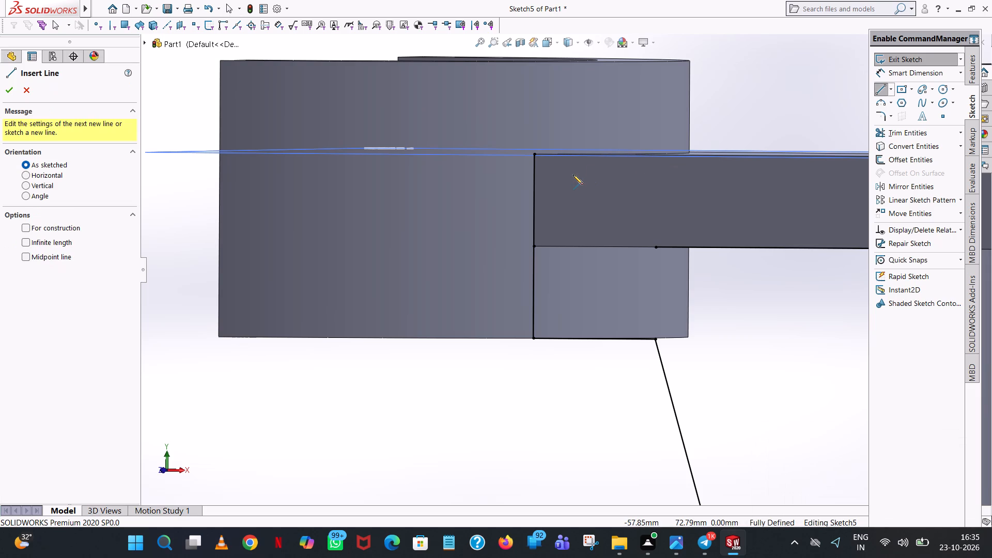
left_click(535, 153)
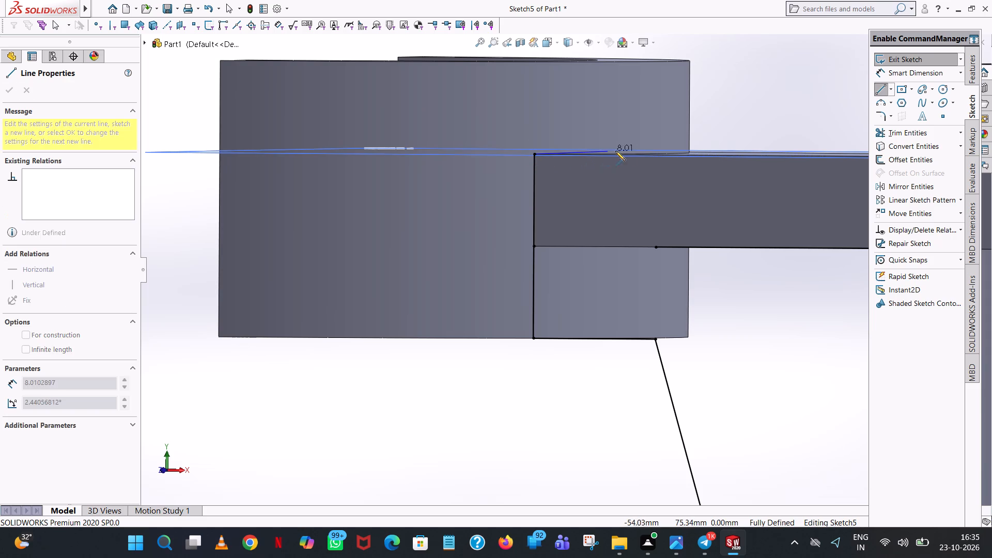
left_click(657, 154)
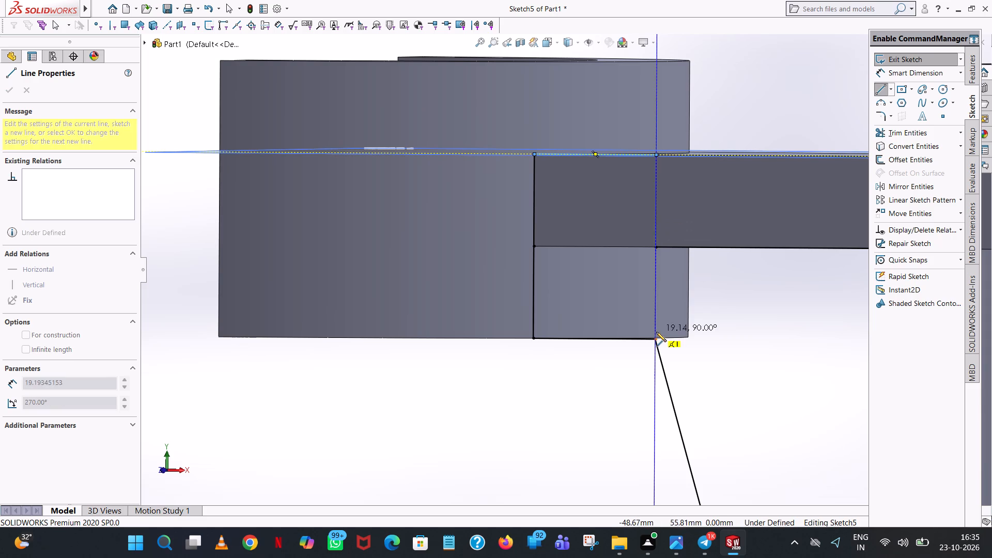
left_click(656, 338)
right_click(656, 338)
left_click(693, 347)
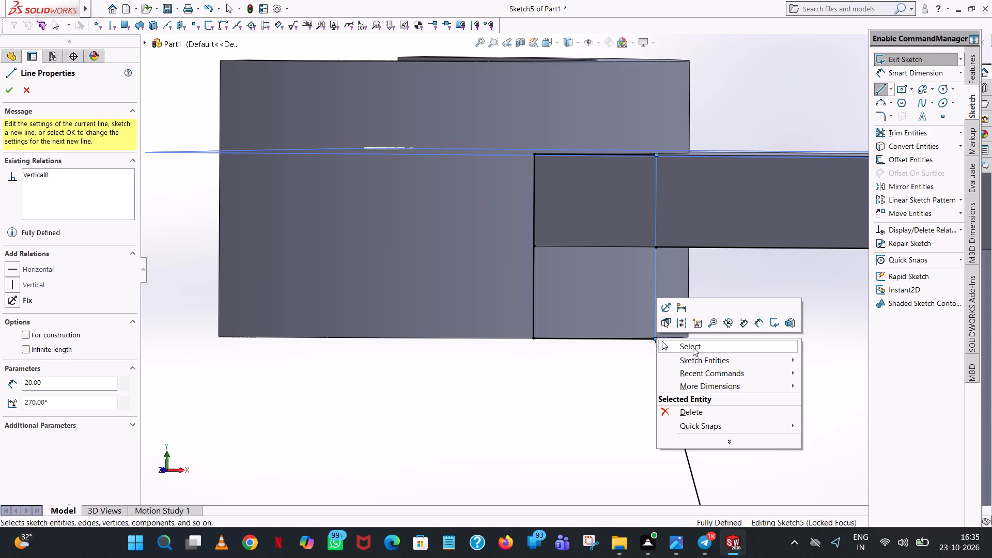
Trim away the horizontal sketch line along the arm's underside between the half ring and the shaft.
left_click(920, 136)
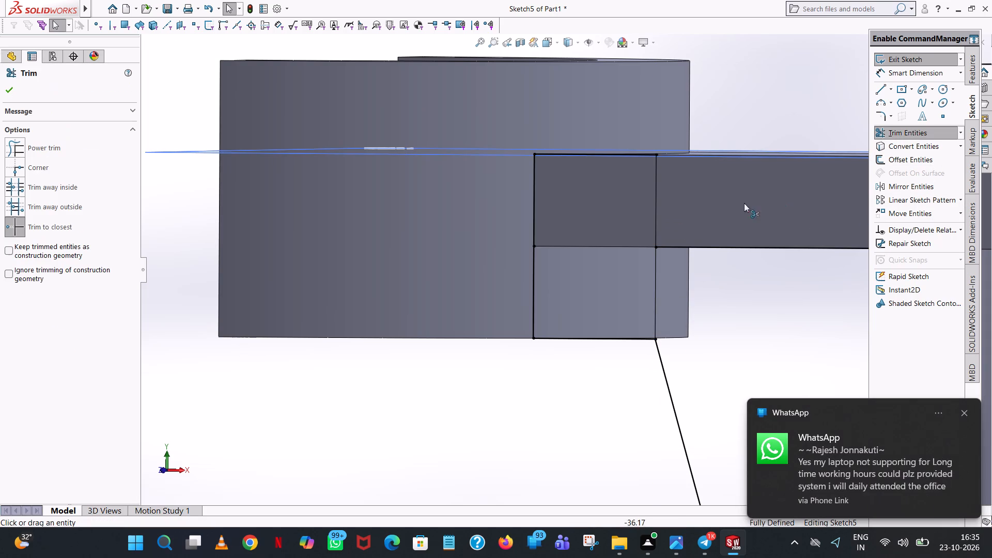
left_click(680, 247)
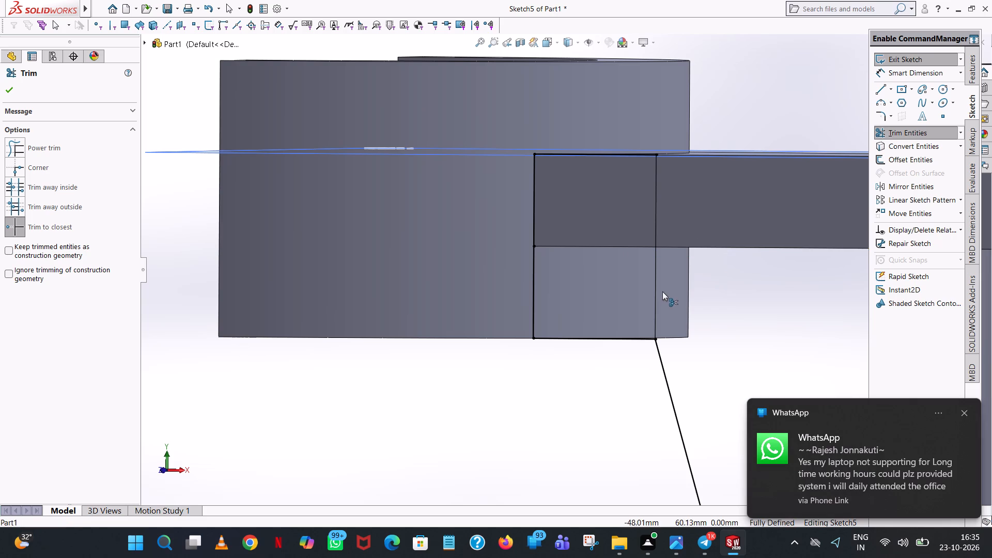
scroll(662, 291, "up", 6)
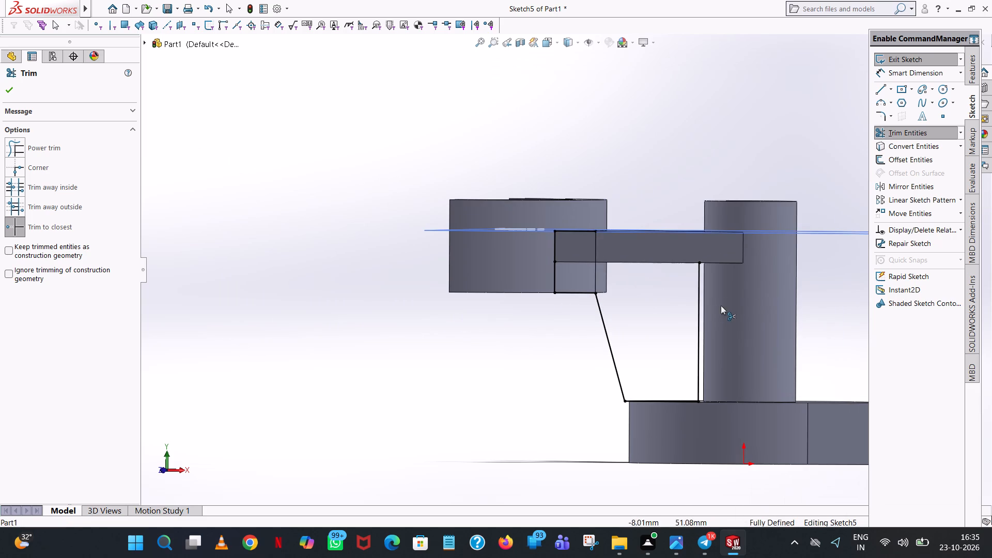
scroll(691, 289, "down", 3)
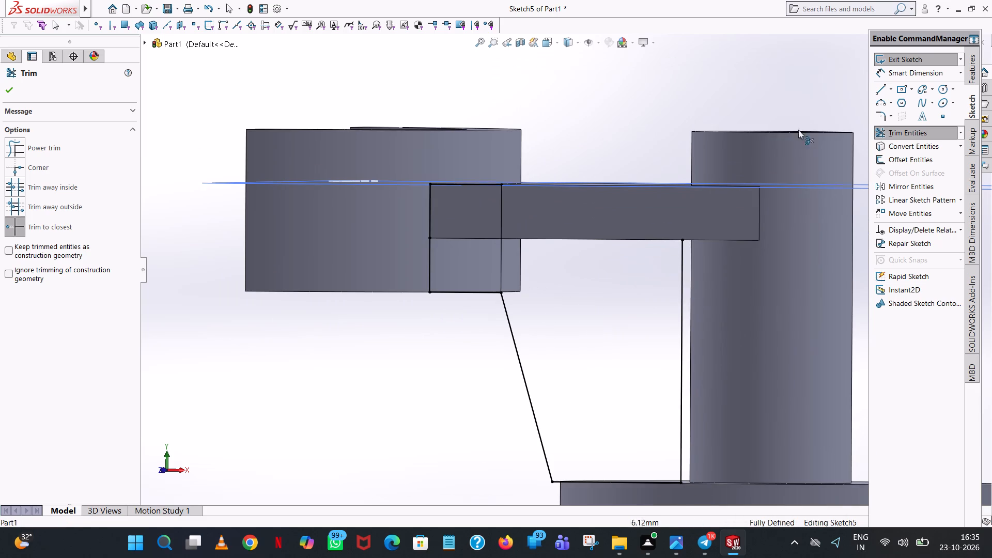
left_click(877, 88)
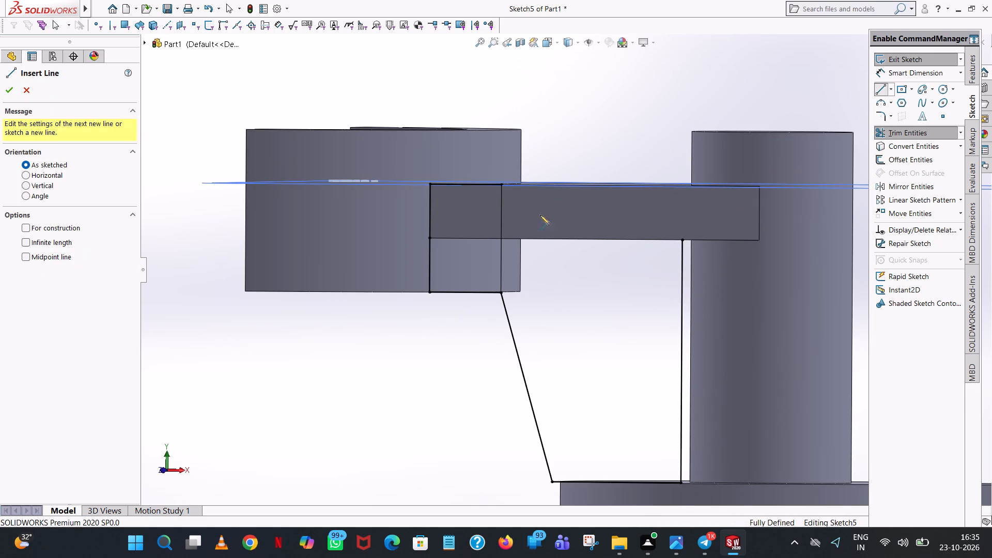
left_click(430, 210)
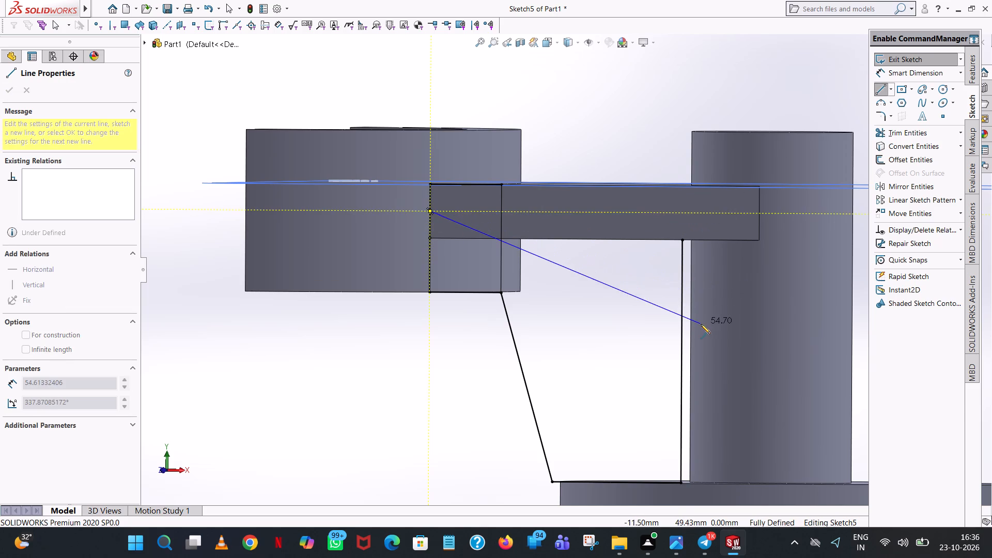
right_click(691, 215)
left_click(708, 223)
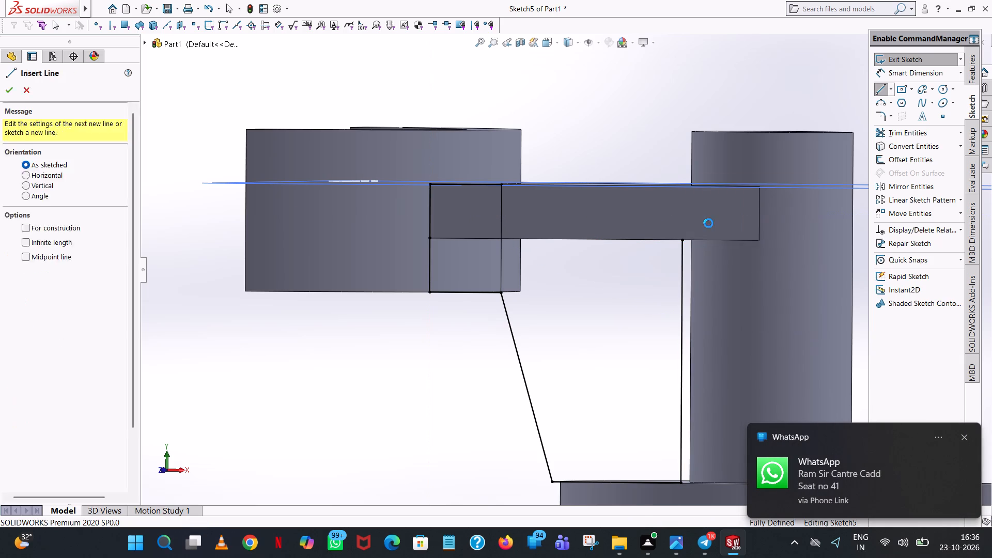
Sketch a horizontal line about 47.1 mm long along the connecting arm's underside, from the shaft-side vertical line to the arm end's lower corner.
scroll(748, 337, "up", 4)
scroll(705, 346, "down", 1)
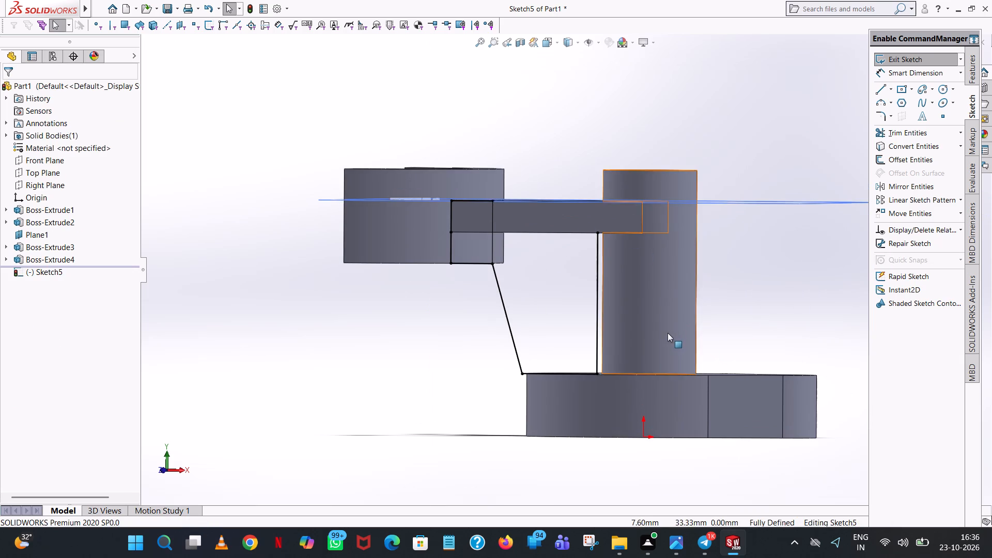
scroll(668, 333, "down", 4)
left_click(882, 88)
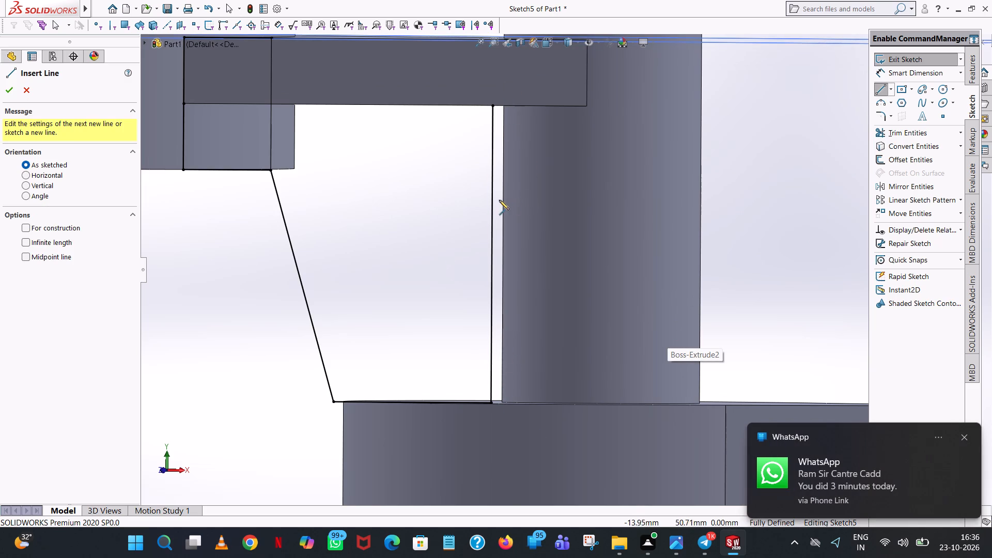
left_click(555, 44)
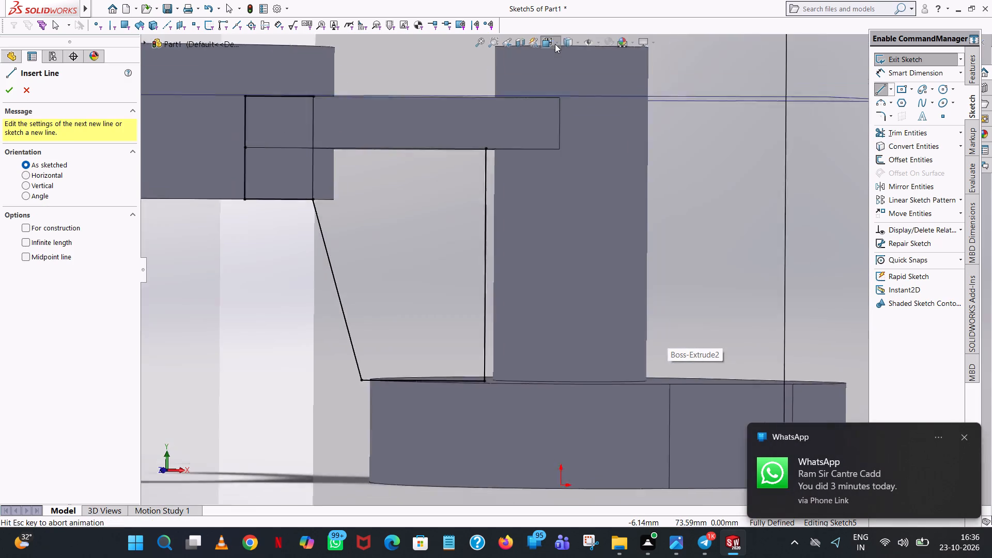
left_click(606, 101)
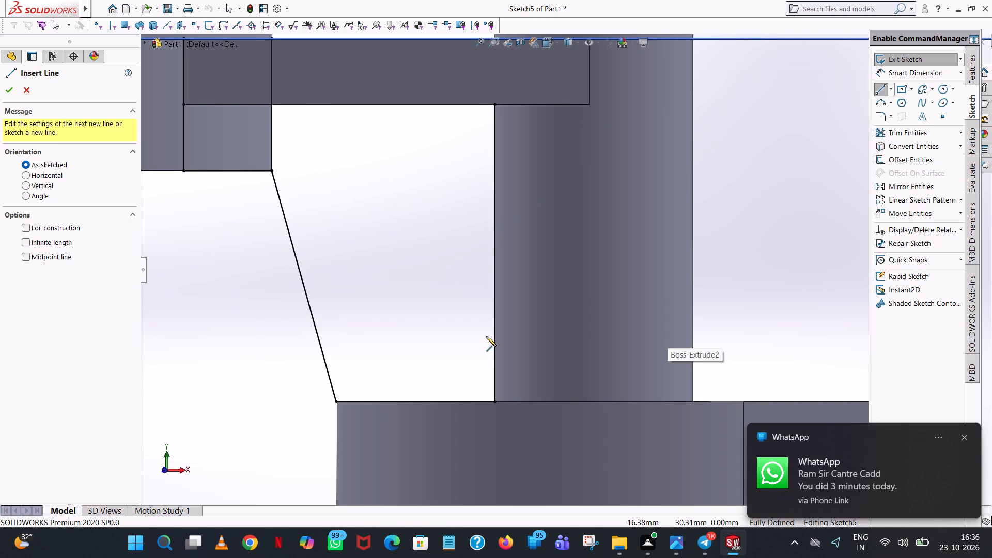
scroll(326, 116, "up", 1)
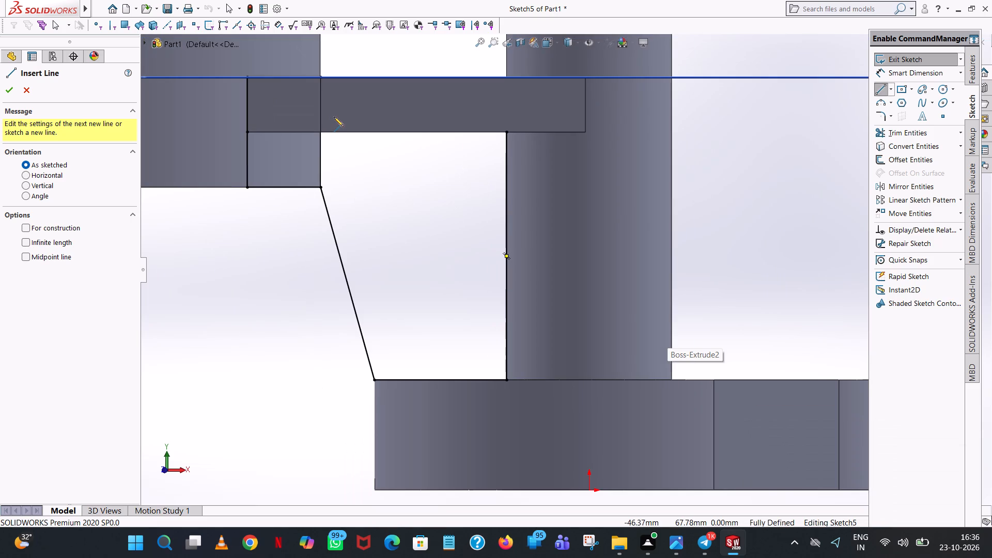
scroll(299, 138, "up", 2)
scroll(386, 147, "down", 4)
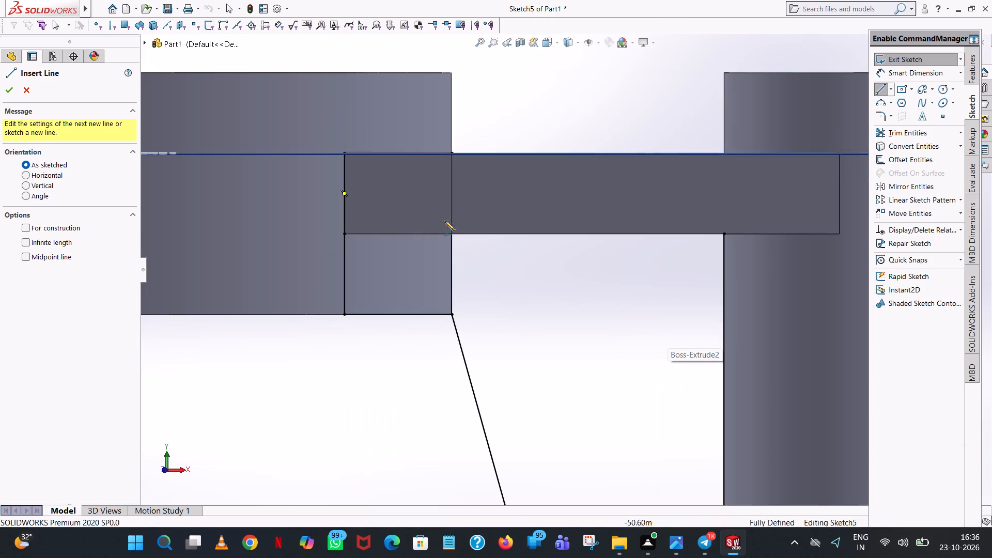
scroll(452, 224, "down", 3)
scroll(508, 166, "up", 6)
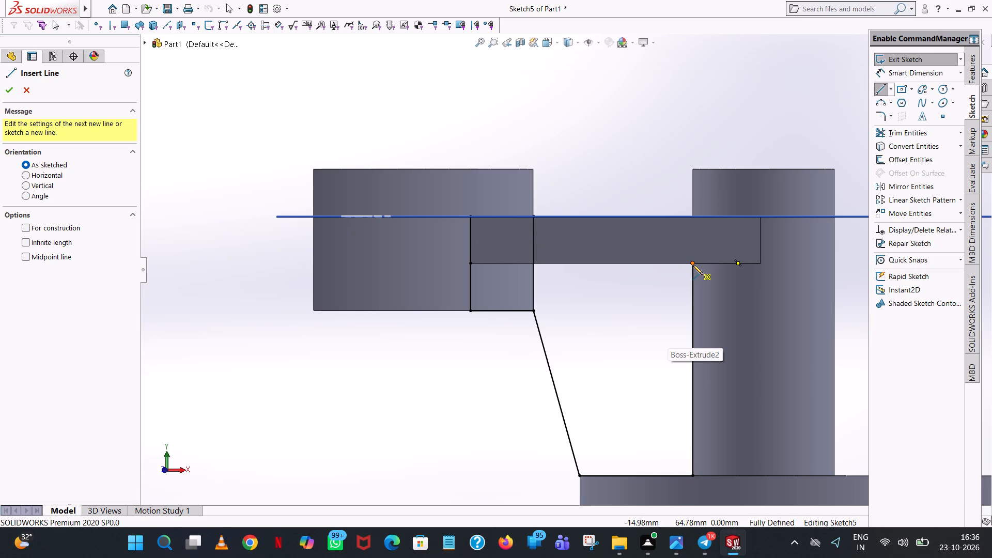
left_click(693, 263)
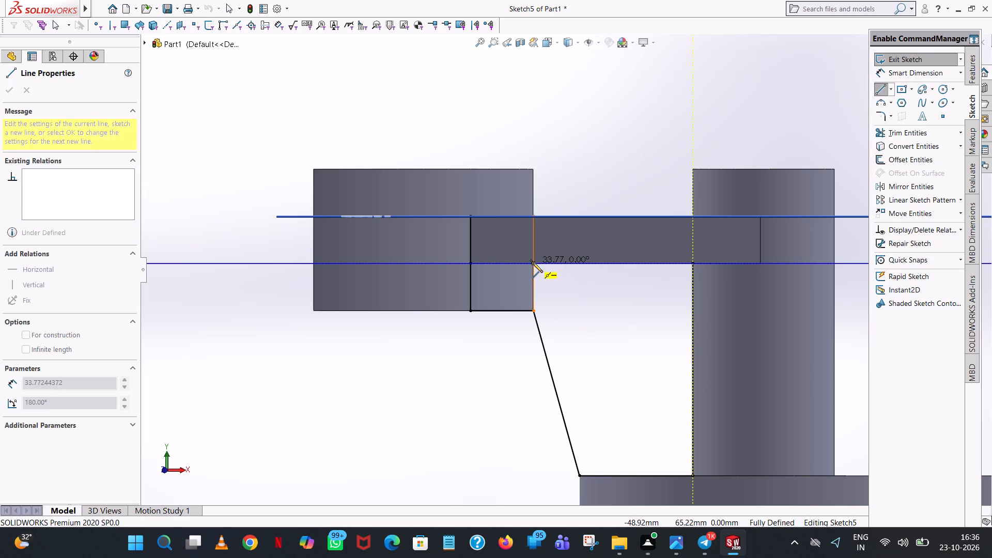
left_click(471, 264)
right_click(471, 264)
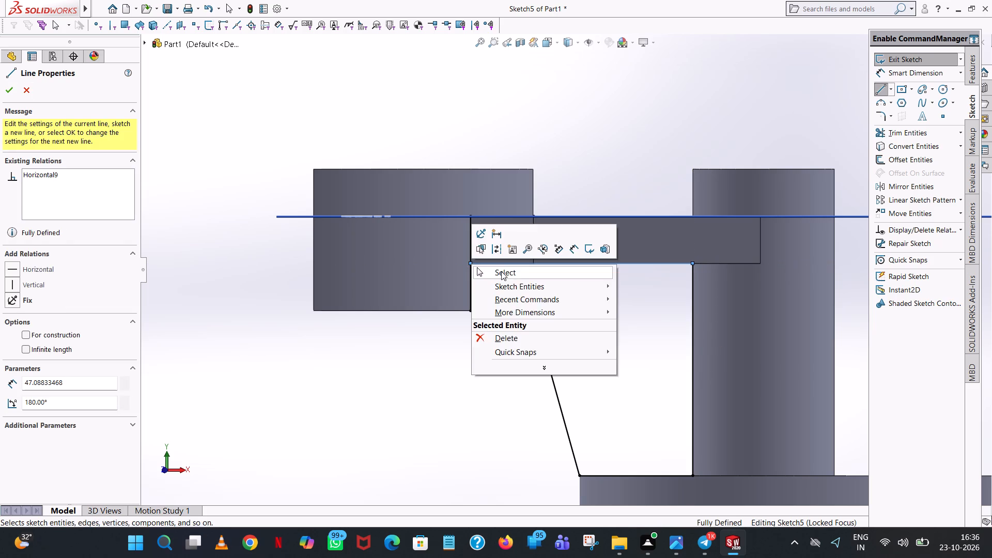
left_click(502, 271)
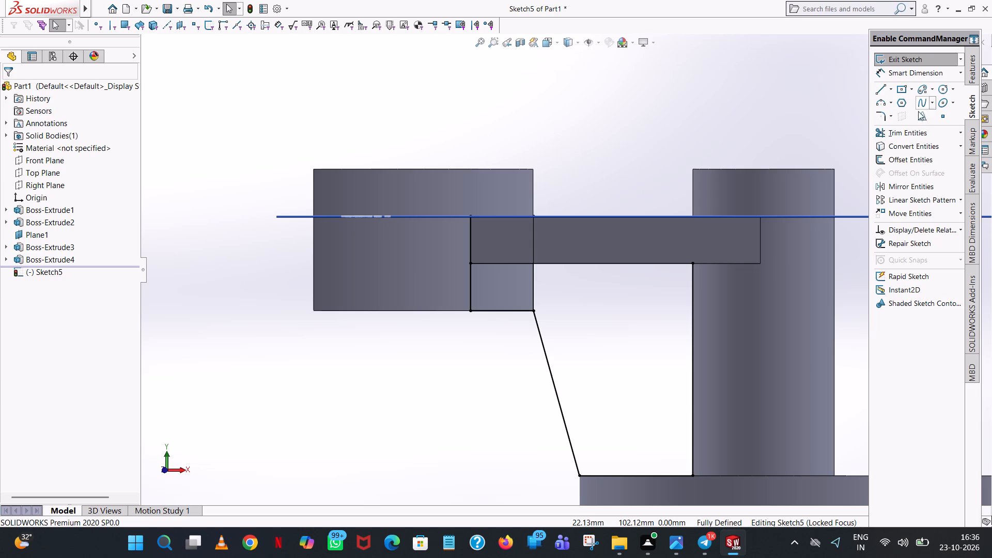
Trim away the vertical sketch line on the arm's end edge and both segments of the vertical line at the half ring's edge.
left_click(913, 129)
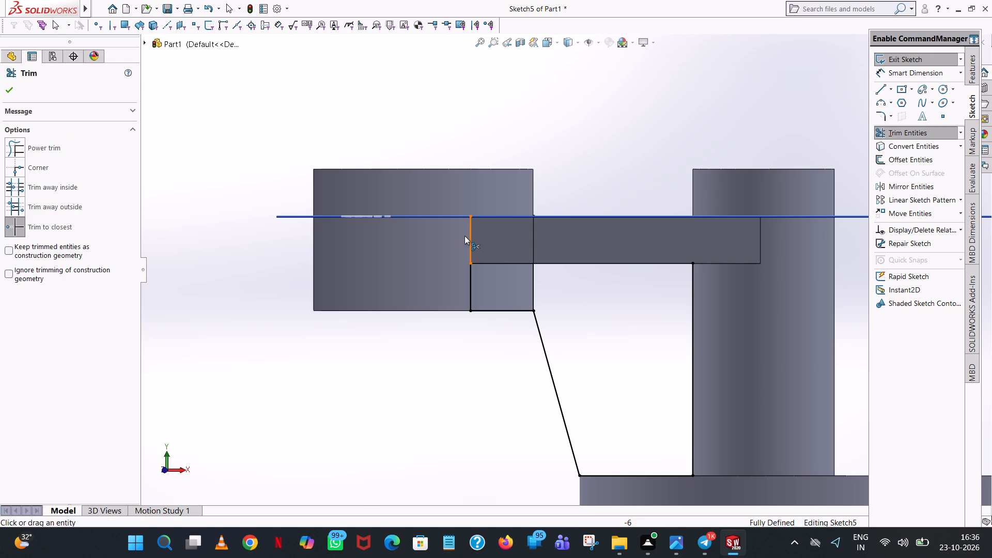
left_click(468, 236)
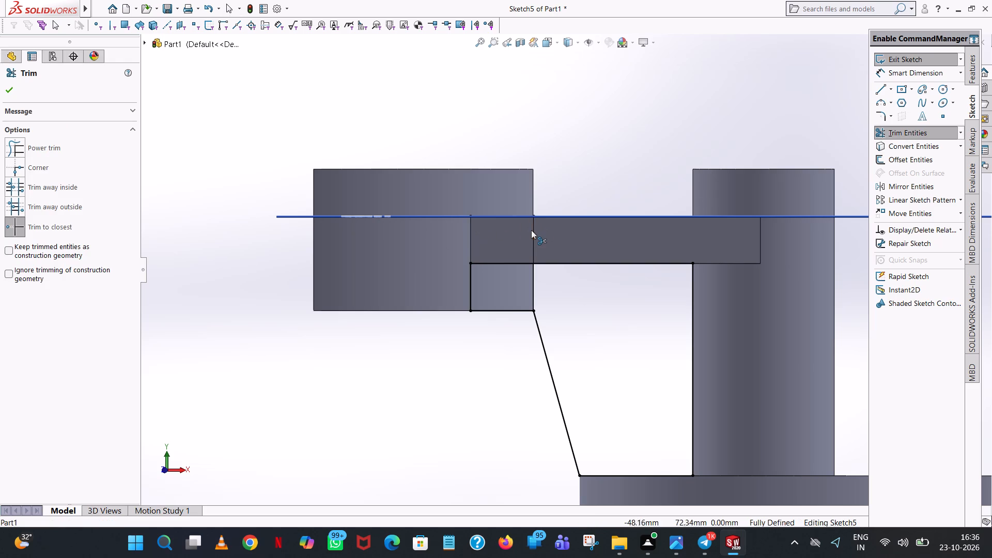
left_click(531, 230)
left_click(531, 230)
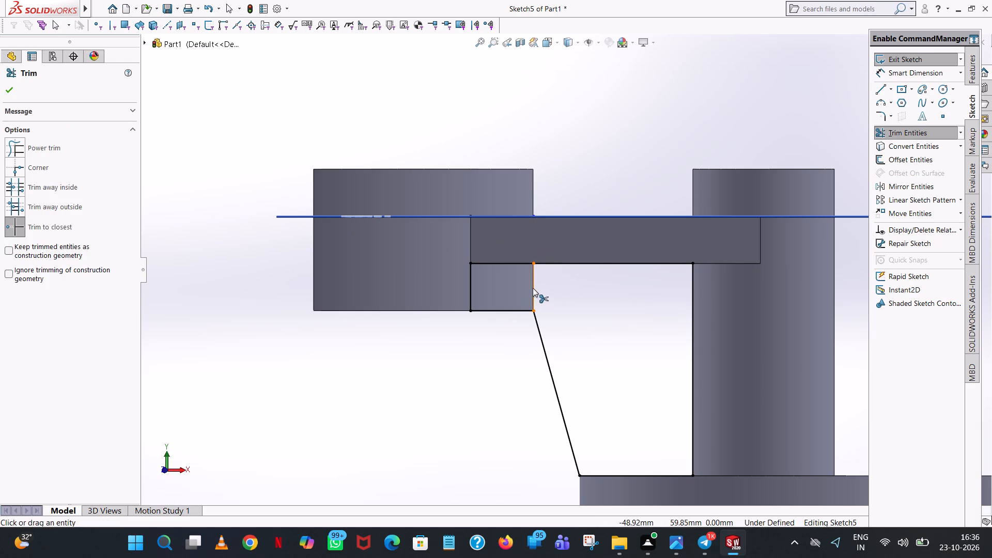
left_click(535, 289)
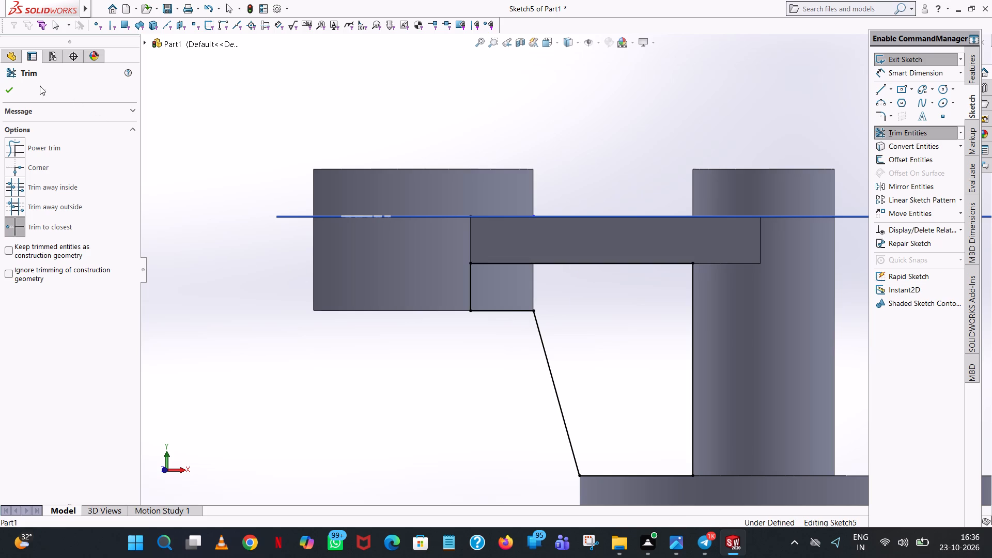
left_click(3, 90)
Set up a blind boss extrusion of the closed support profile region below the connecting arm, with its direction reversed.
scroll(603, 207, "up", 2)
middle_click_drag(623, 226, 678, 199)
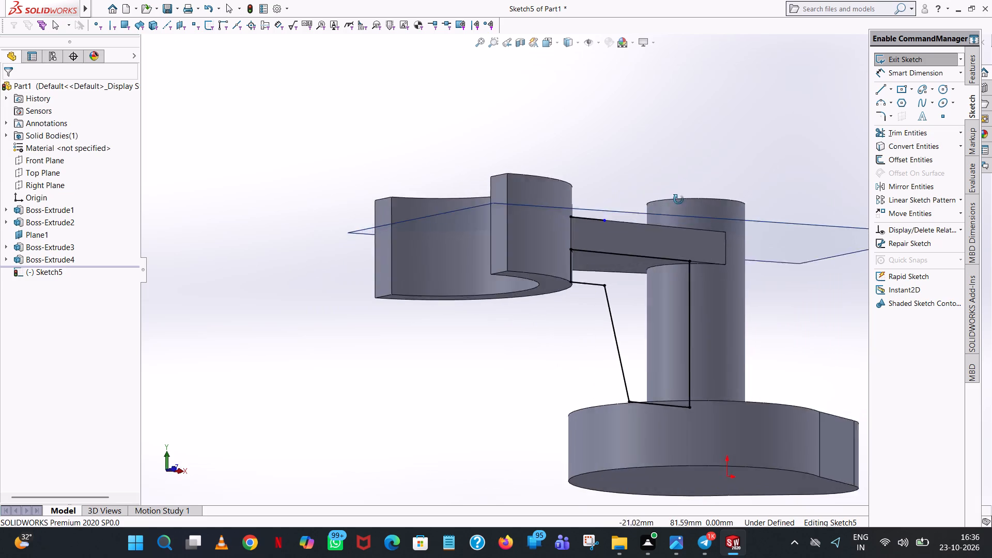
middle_click_drag(678, 199, 710, 259)
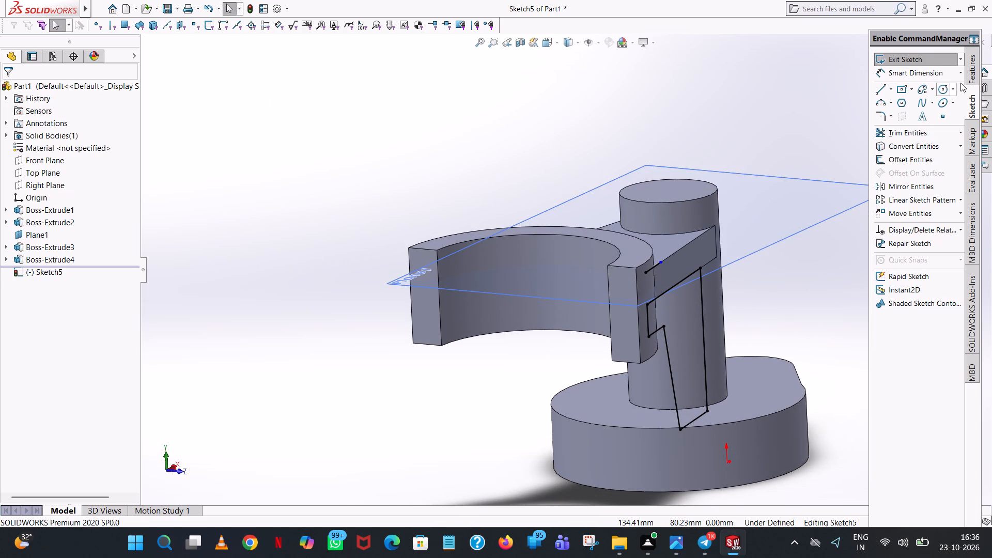
left_click(969, 72)
left_click(919, 57)
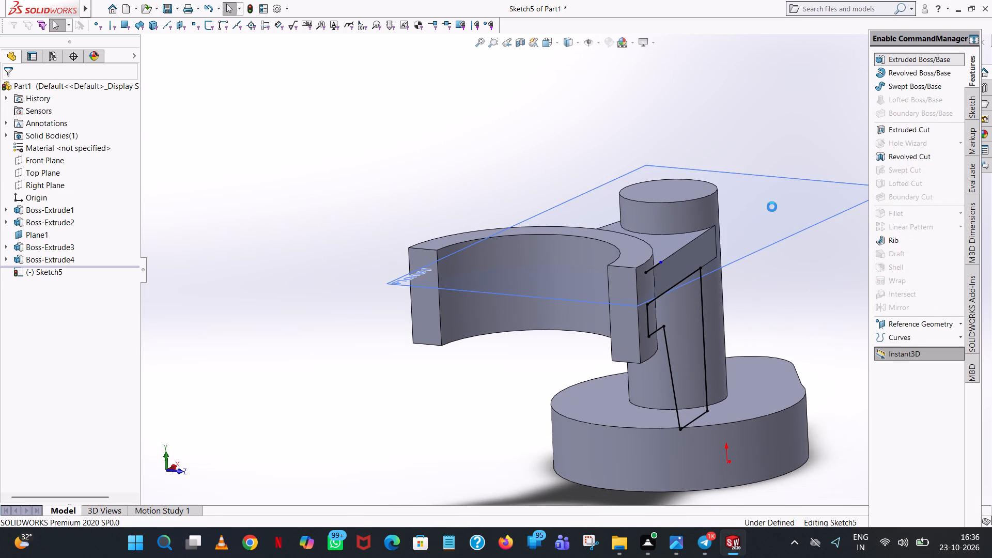
middle_click_drag(777, 218, 731, 205)
scroll(760, 213, "up", 1)
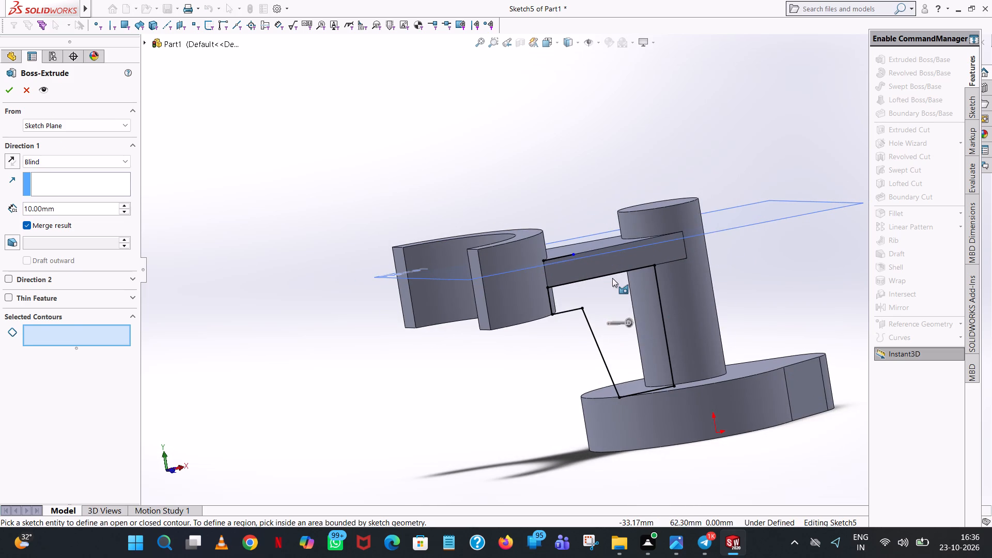
left_click(612, 278)
middle_click_drag(455, 313, 462, 362)
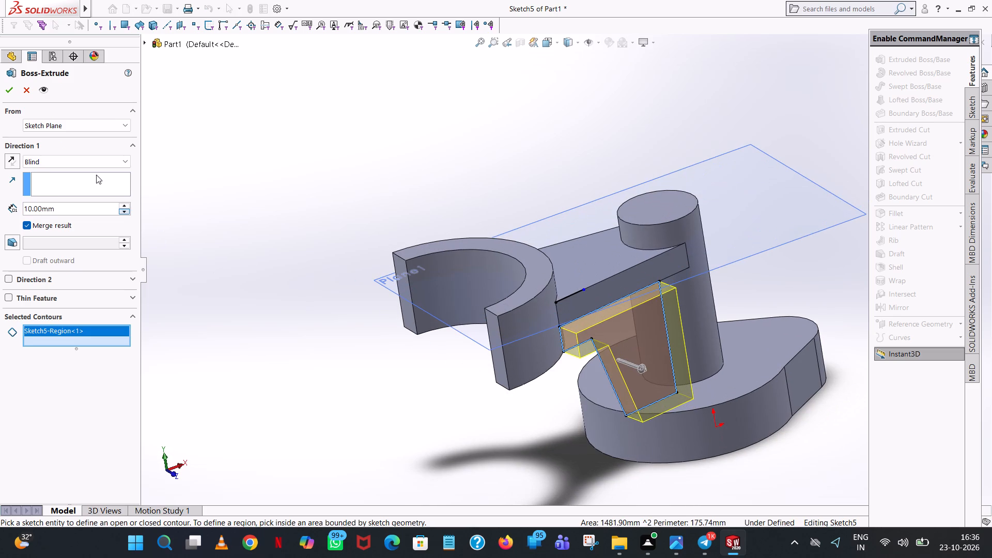
left_click(10, 158)
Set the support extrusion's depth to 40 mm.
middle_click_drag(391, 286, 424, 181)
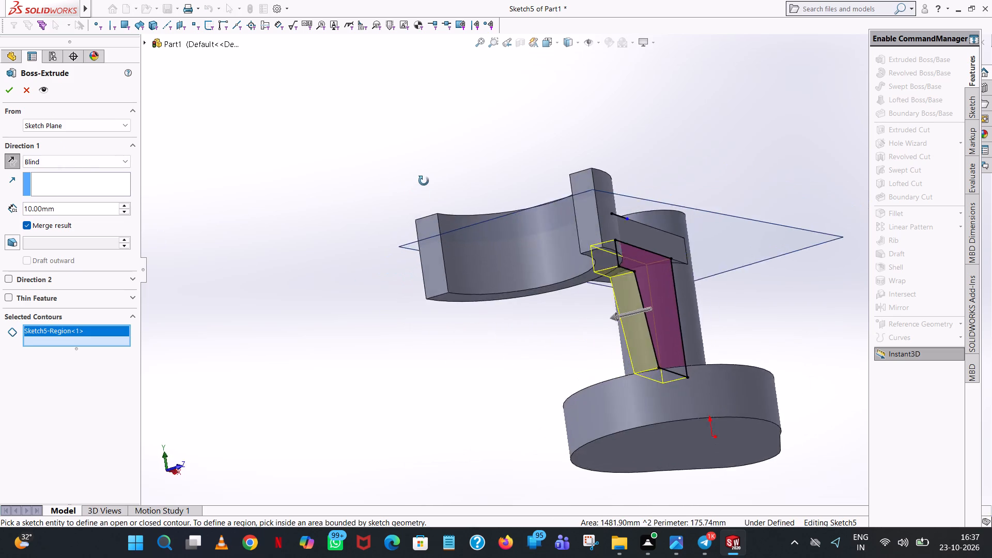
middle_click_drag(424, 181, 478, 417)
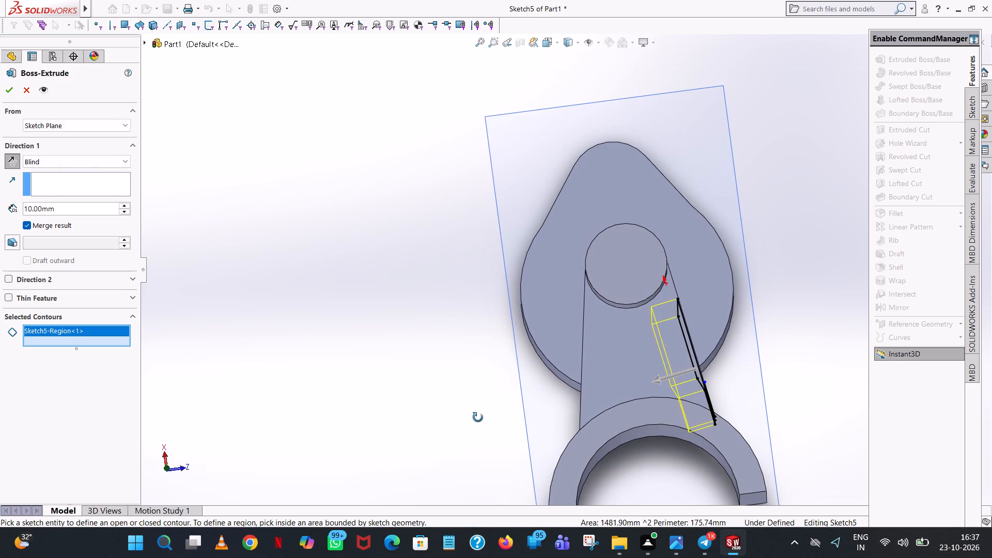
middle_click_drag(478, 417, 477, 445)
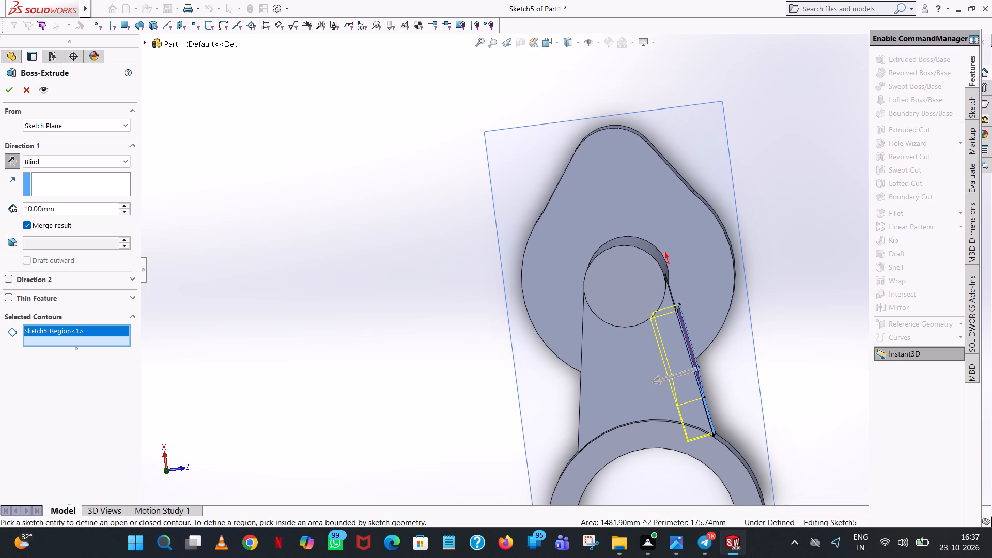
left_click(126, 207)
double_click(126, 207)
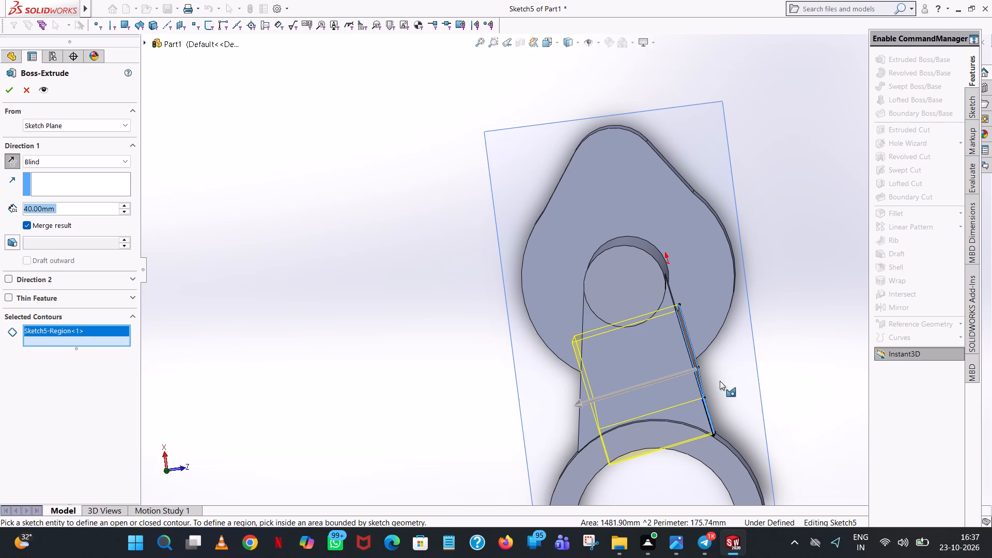
Set the support extrusion's blind depth to 30 mm.
middle_click_drag(718, 379, 732, 374)
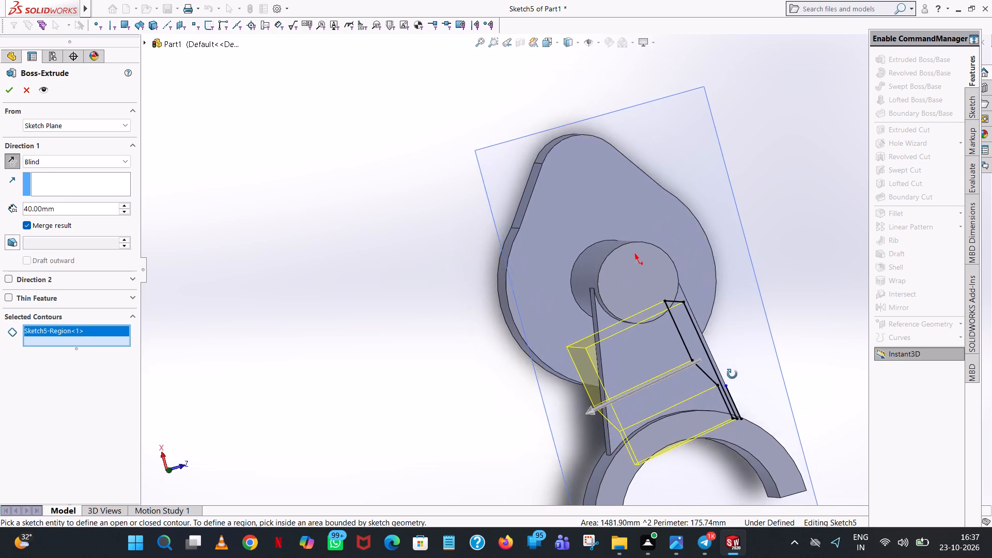
middle_click_drag(732, 374, 719, 364)
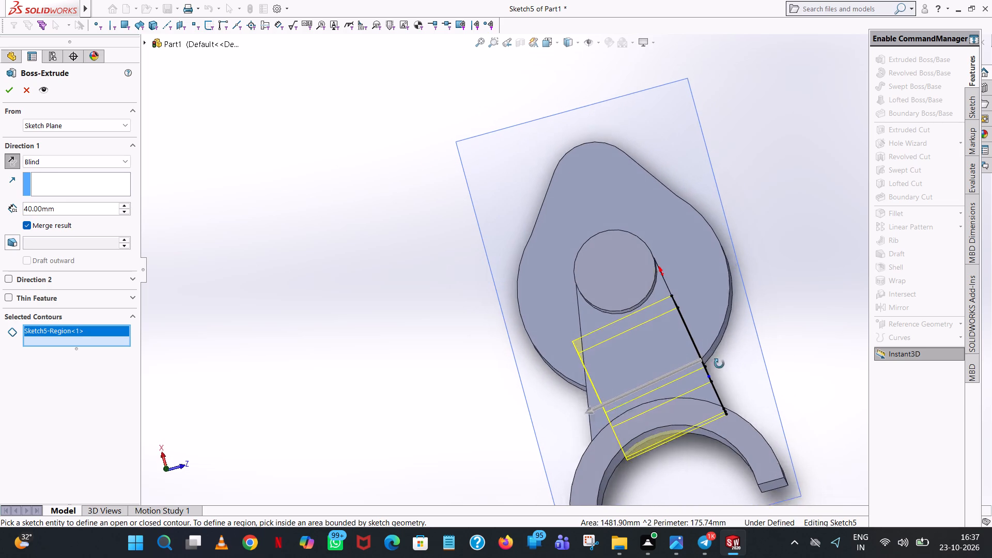
middle_click_drag(719, 364, 721, 373)
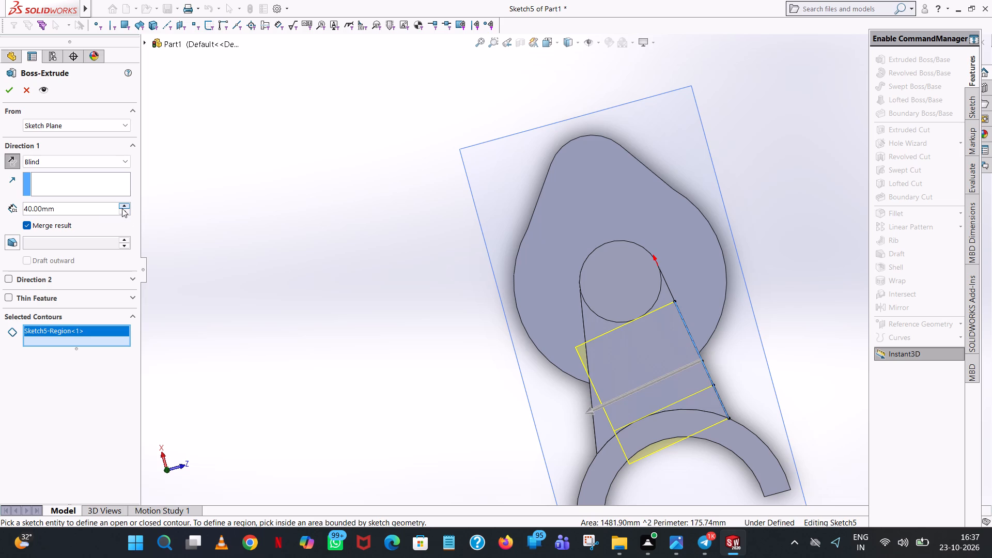
left_click(122, 213)
middle_click_drag(126, 209, 147, 133)
scroll(131, 187, "up", 1)
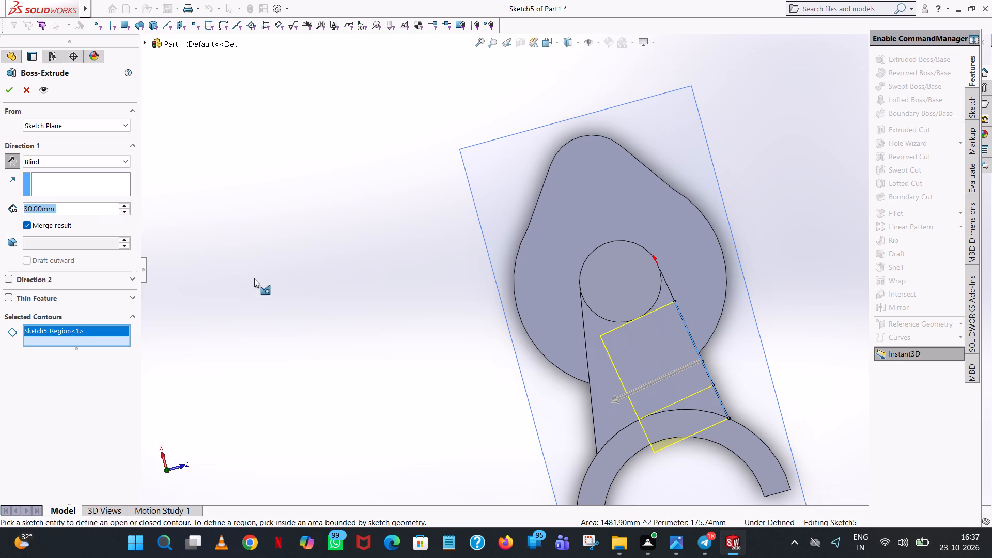
Examine the support extrusion preview from several angles to check its fit under the arm, half ring and shaft.
middle_click_drag(259, 242, 150, 1)
scroll(211, 0, "up", 1)
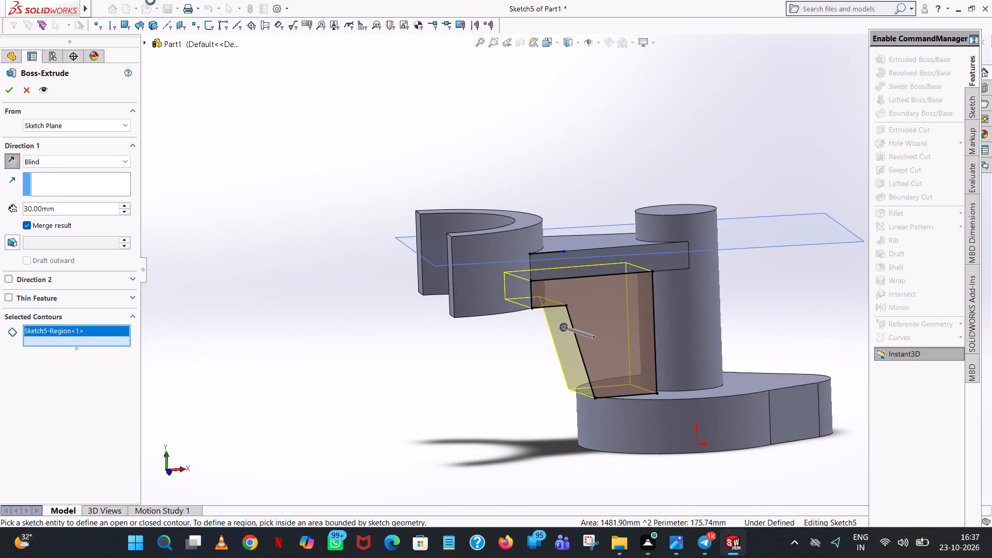
middle_click_drag(150, 1, 122, 154)
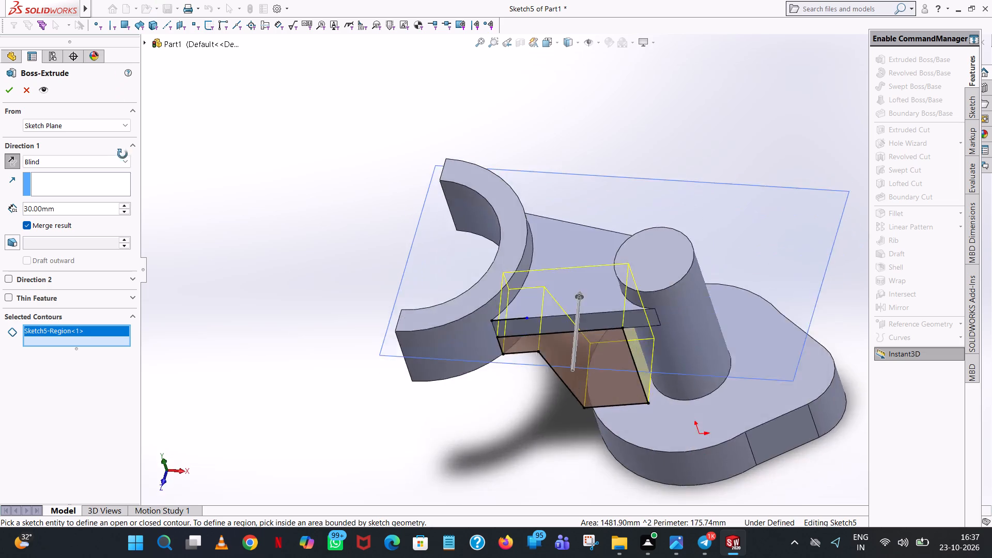
middle_click_drag(122, 154, 138, 218)
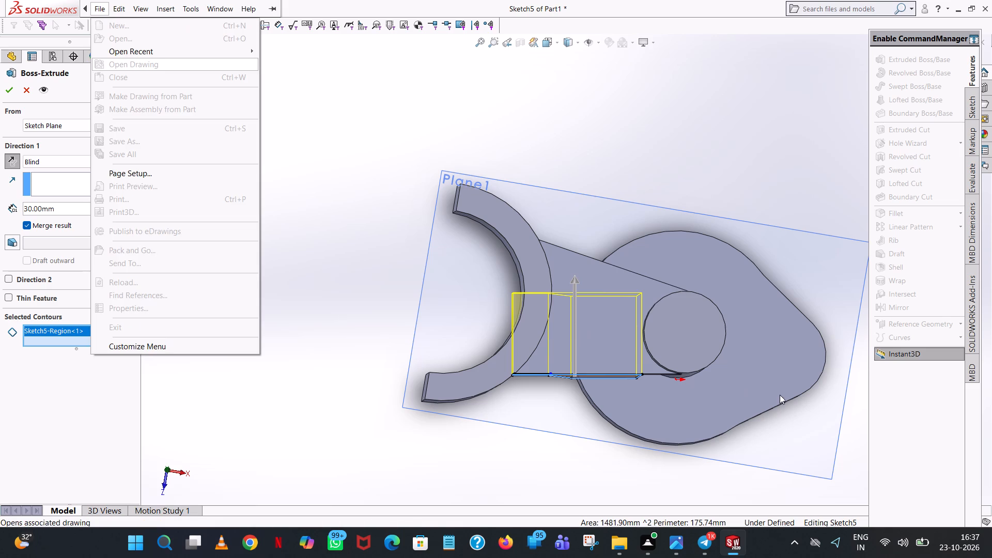
middle_click_drag(624, 409, 657, 244)
left_click(624, 151)
scroll(619, 174, "up", 2)
middle_click_drag(619, 174, 637, 46)
right_click_drag(635, 83, 611, 80)
scroll(622, 388, "up", 1)
middle_click_drag(622, 388, 698, 186)
scroll(715, 379, "up", 2)
middle_click_drag(711, 379, 701, 368)
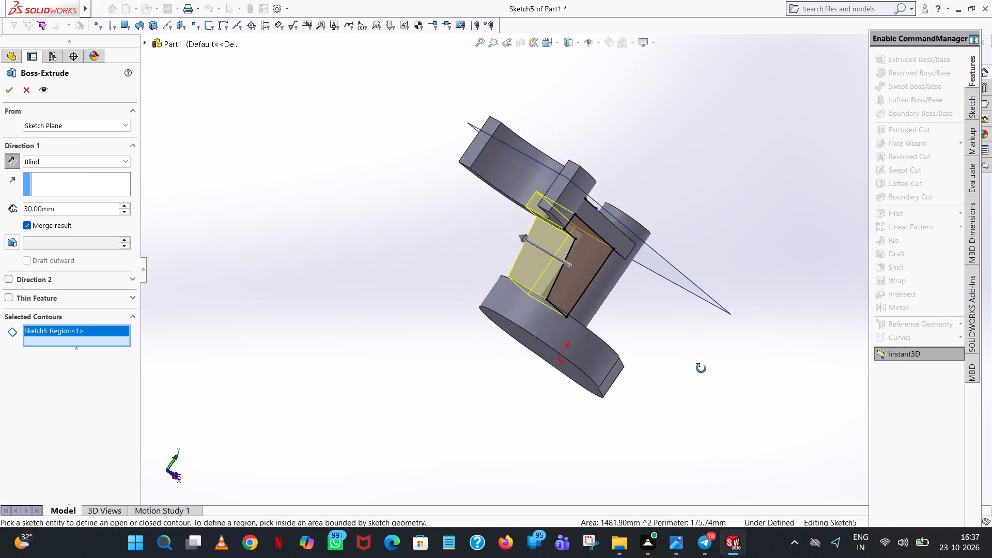
middle_click_drag(701, 368, 646, 305)
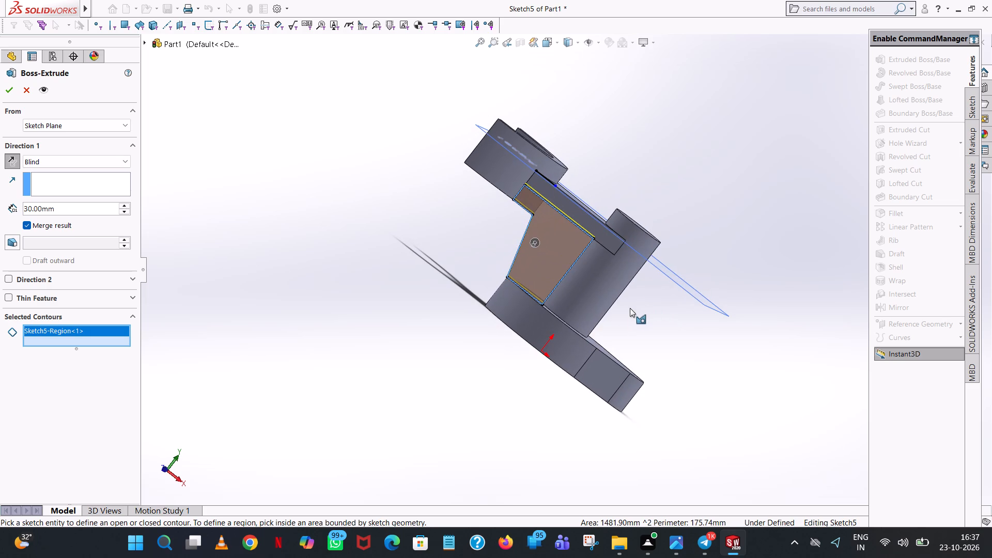
middle_click_drag(668, 187, 621, 306)
scroll(668, 188, "up", 1)
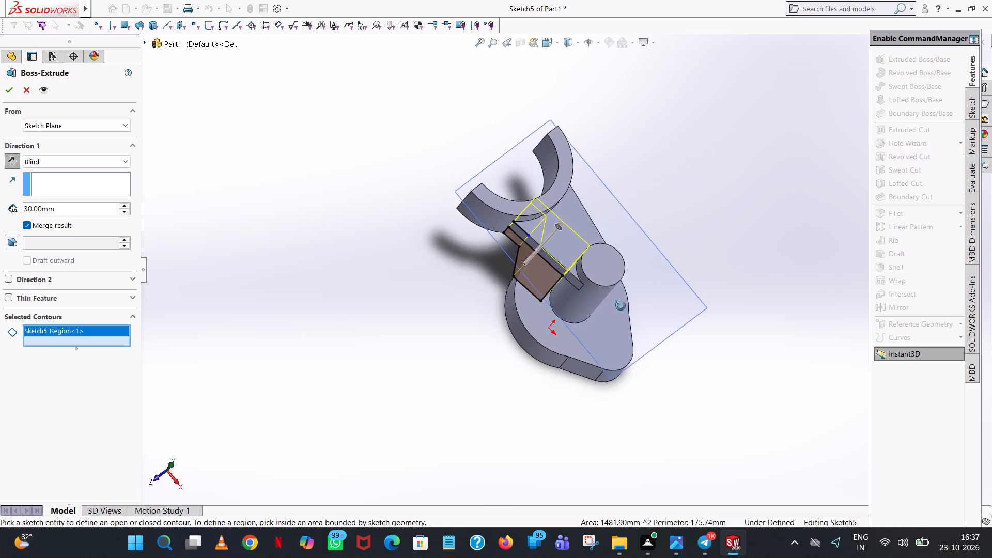
middle_click_drag(621, 306, 619, 349)
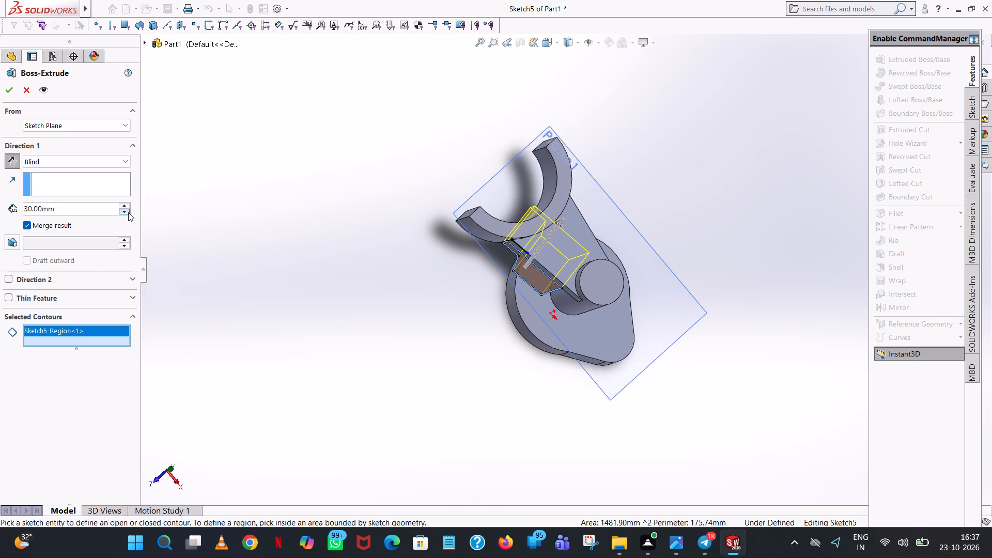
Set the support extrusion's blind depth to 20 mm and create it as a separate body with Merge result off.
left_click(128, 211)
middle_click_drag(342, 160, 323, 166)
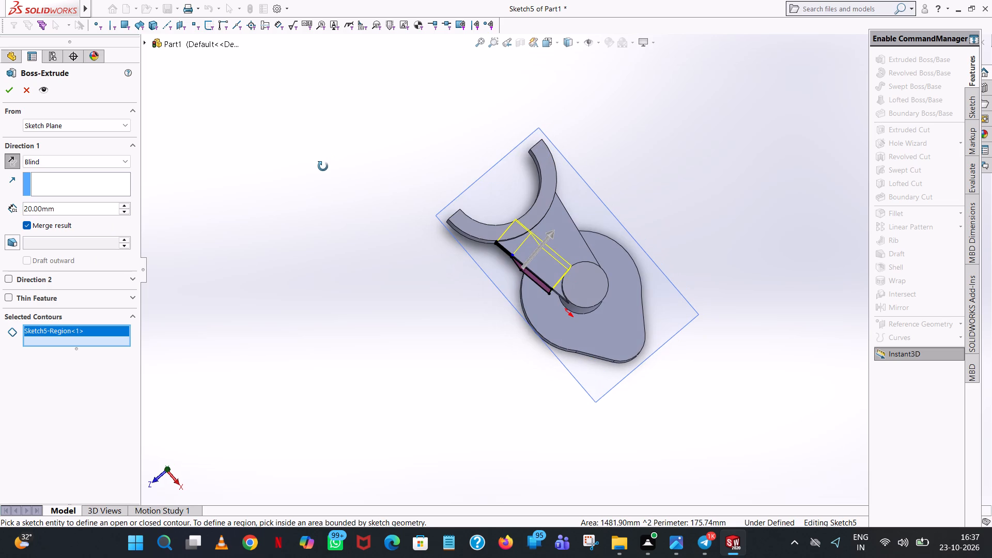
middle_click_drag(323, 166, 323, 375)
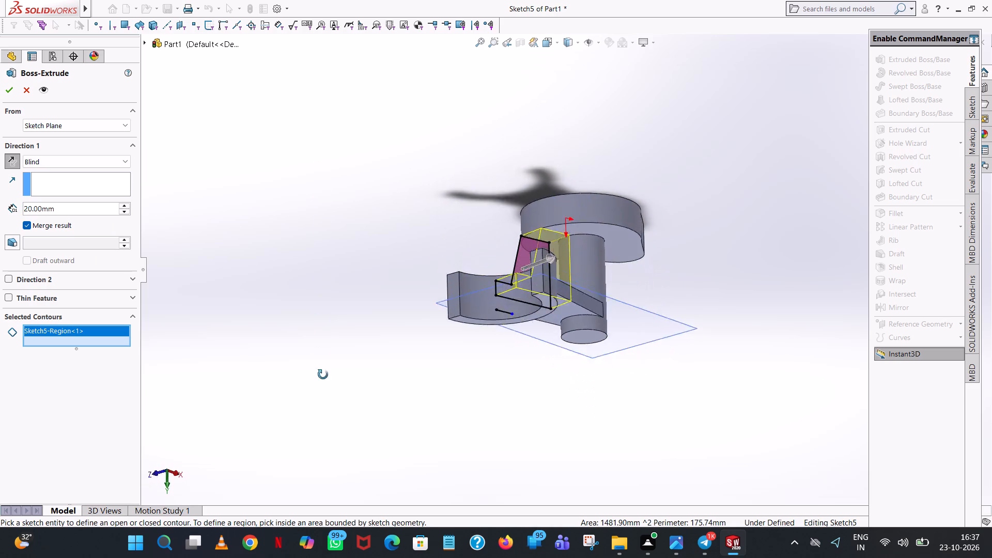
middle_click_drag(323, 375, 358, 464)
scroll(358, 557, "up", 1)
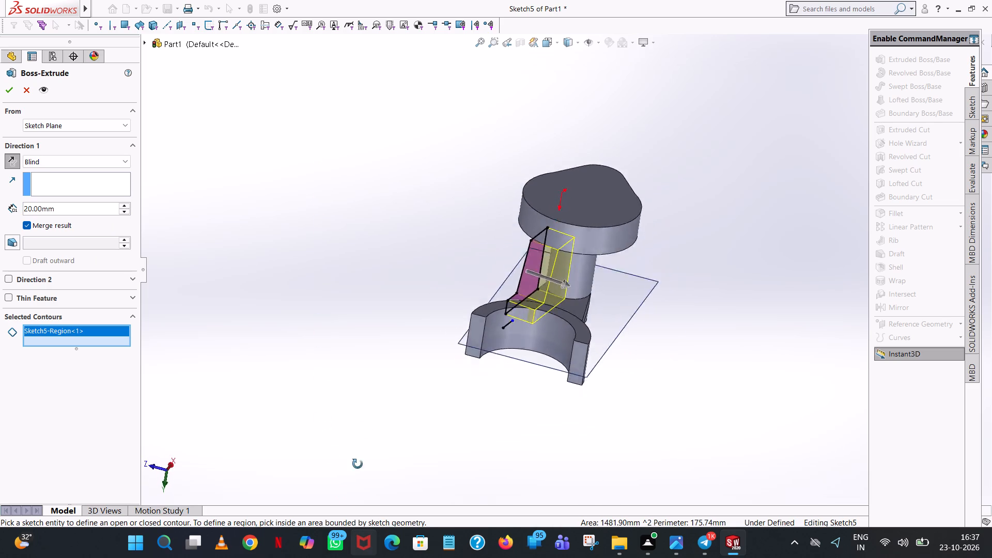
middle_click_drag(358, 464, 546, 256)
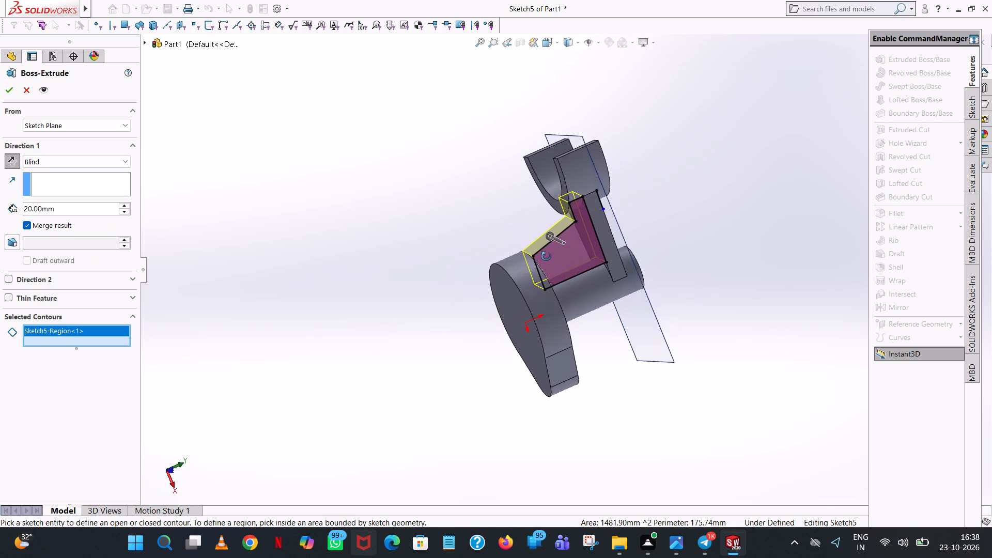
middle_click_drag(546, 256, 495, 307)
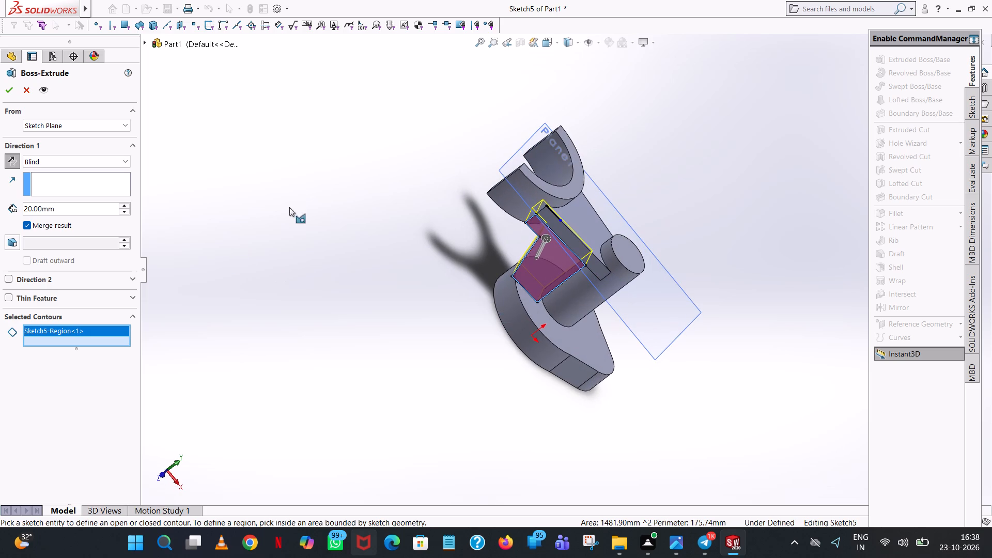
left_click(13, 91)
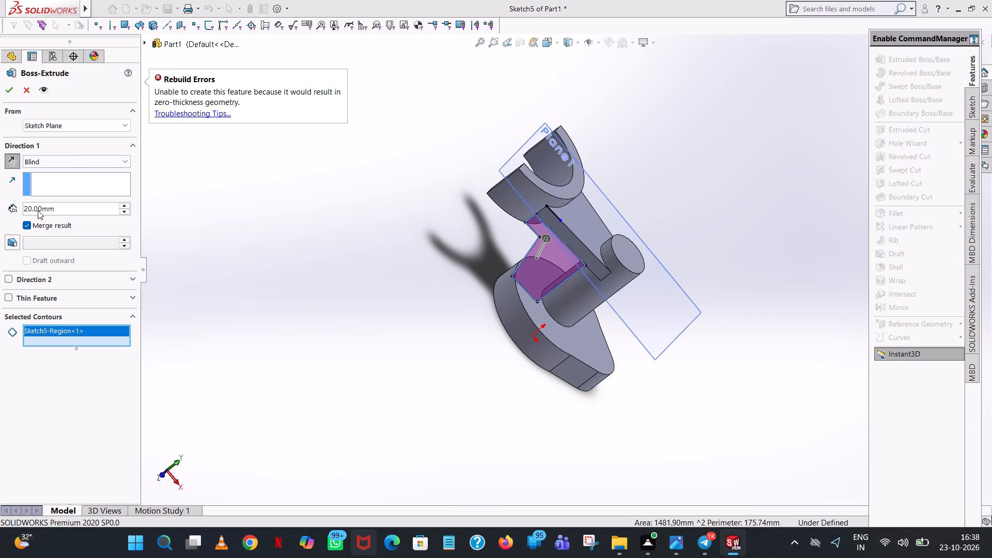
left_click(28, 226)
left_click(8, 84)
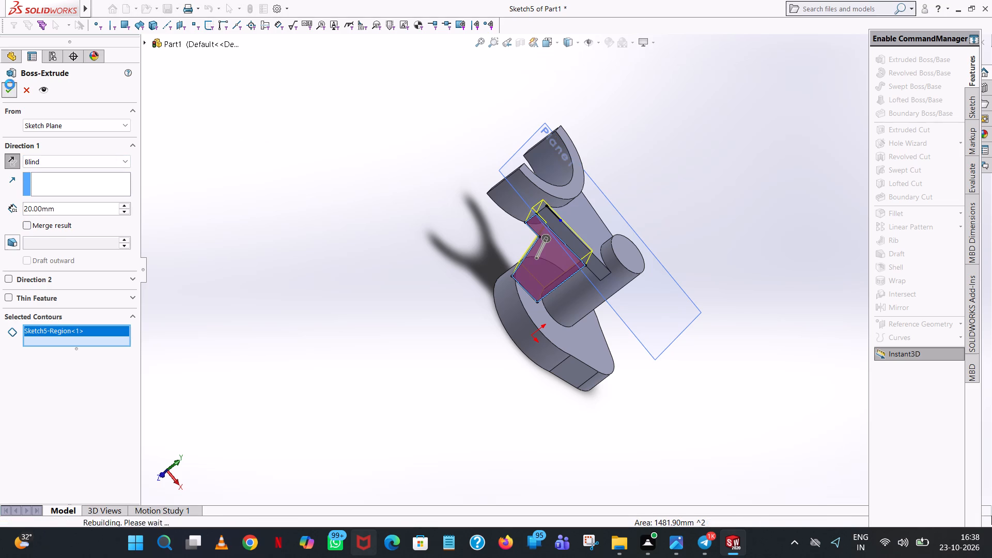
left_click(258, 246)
Inspect how the support meets the arm, shaft and cam body, including with a temporary section view on the Front Plane.
middle_click_drag(447, 292, 436, 208)
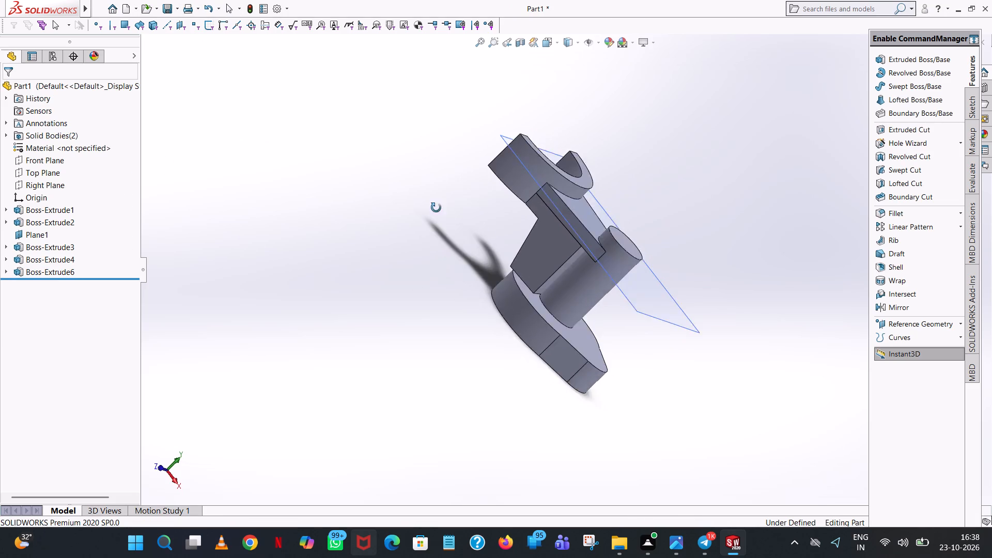
middle_click_drag(436, 208, 393, 156)
scroll(398, 167, "up", 1)
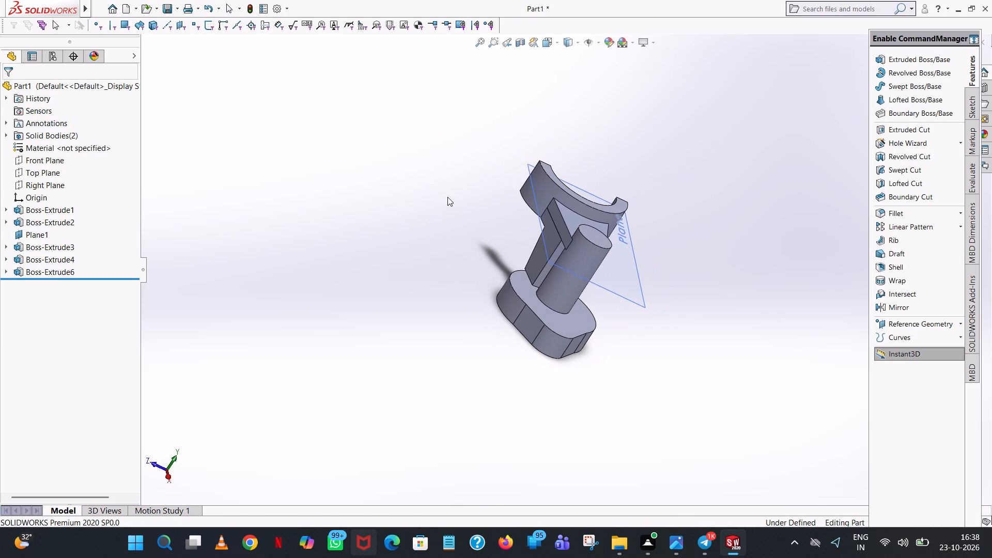
scroll(592, 276, "down", 7)
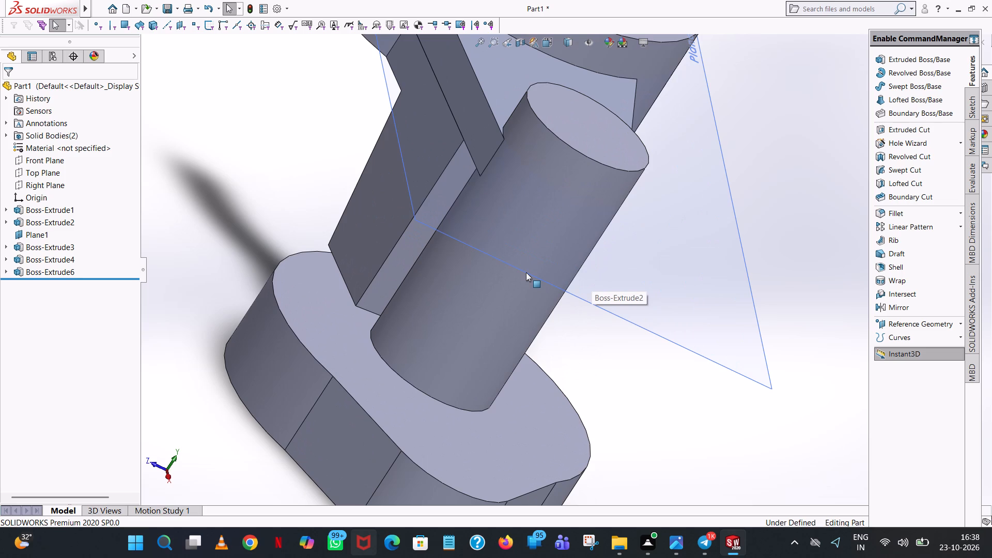
scroll(526, 272, "up", 4)
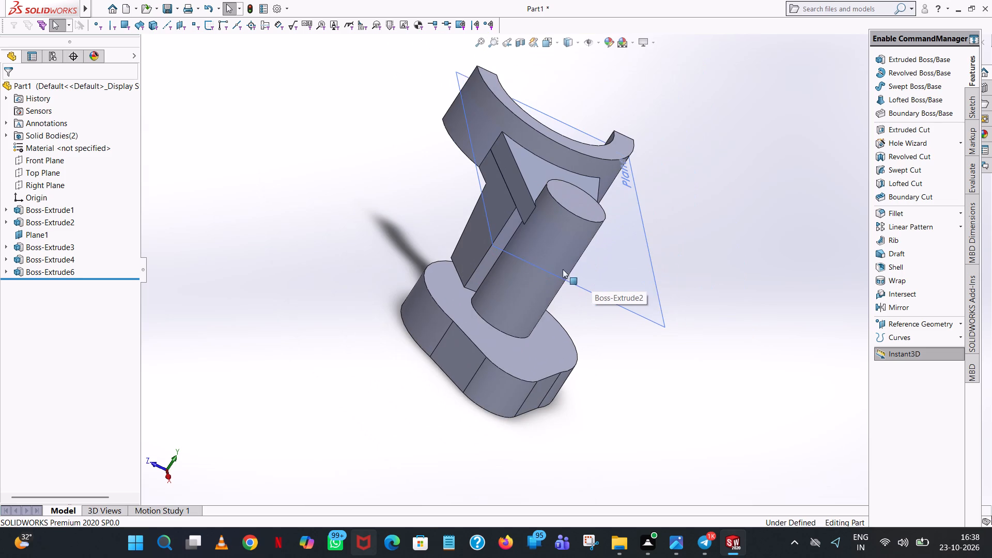
left_click(782, 241)
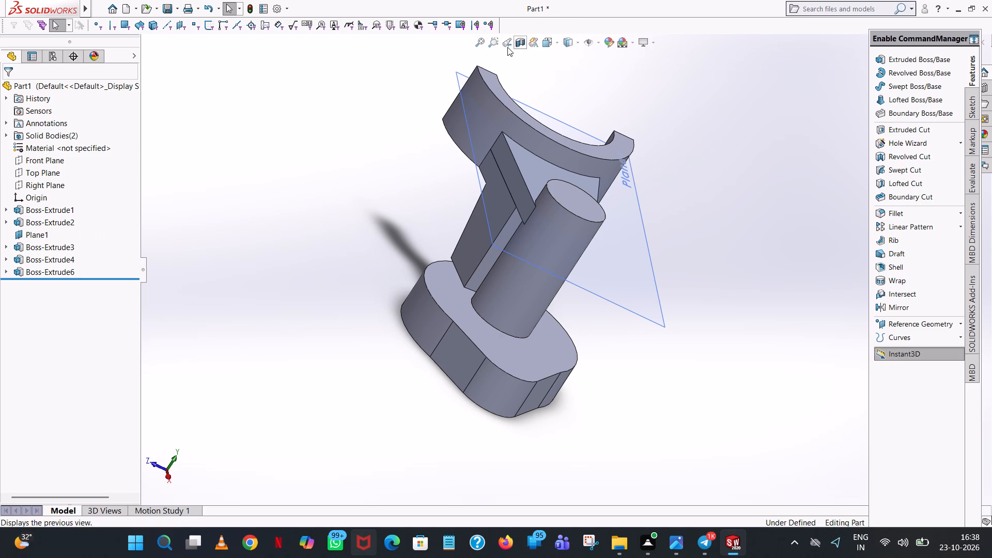
left_click(520, 40)
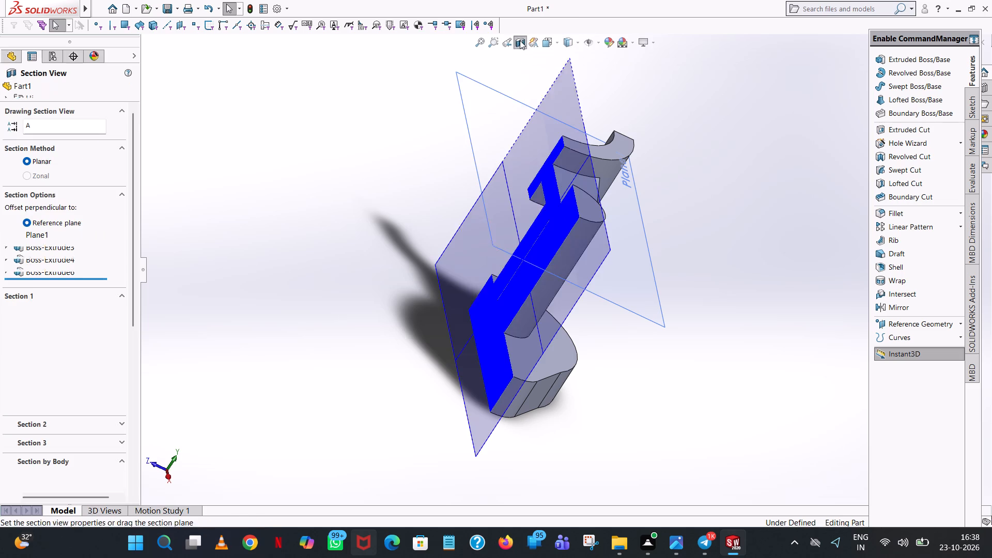
middle_click_drag(671, 257, 803, 391)
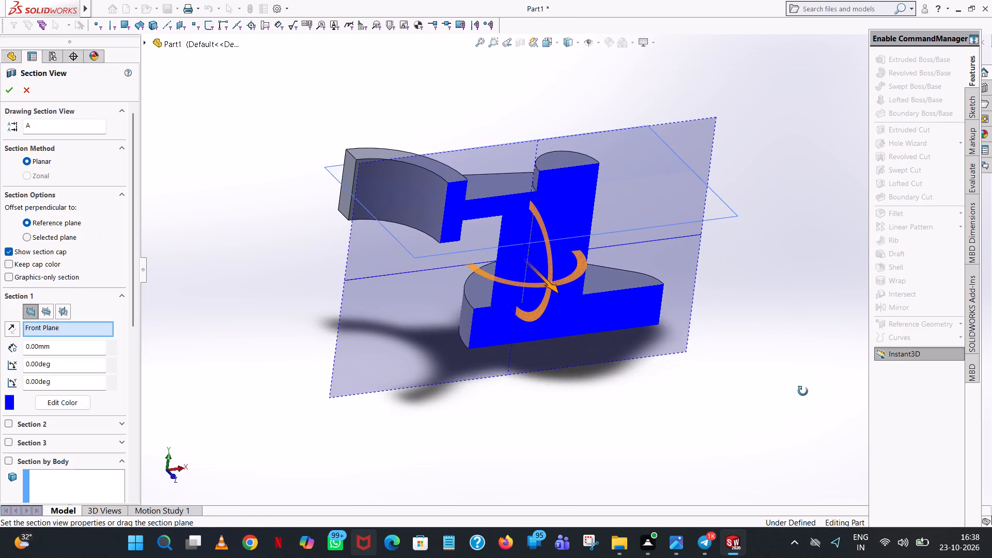
middle_click_drag(803, 391, 819, 359)
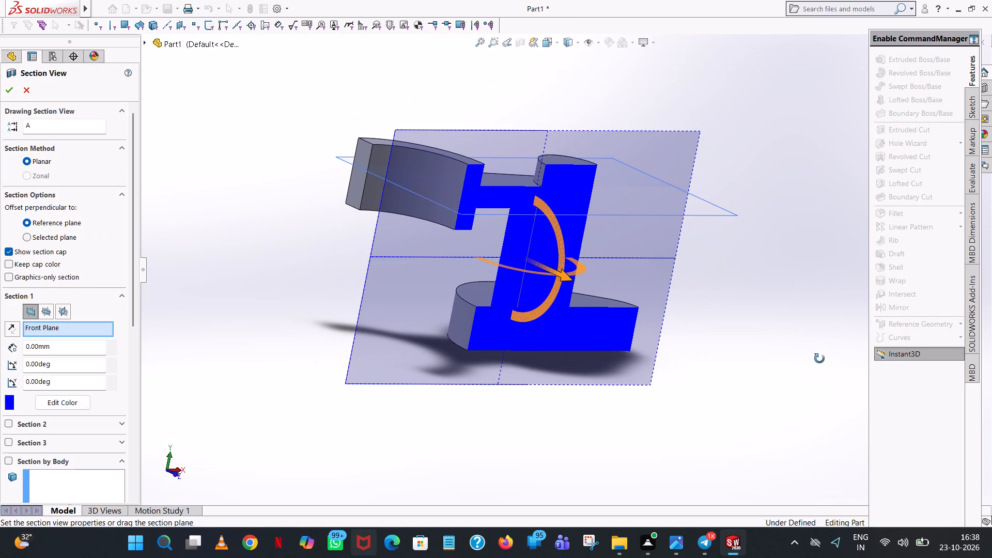
middle_click_drag(819, 359, 857, 375)
scroll(675, 336, "down", 5)
middle_click_drag(674, 335, 641, 328)
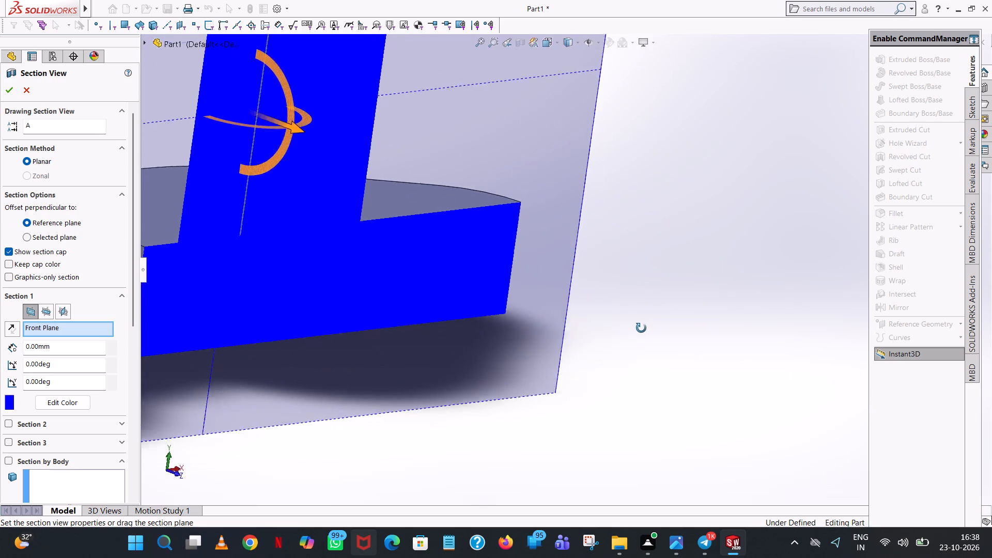
middle_click_drag(641, 328, 622, 318)
scroll(608, 286, "up", 6)
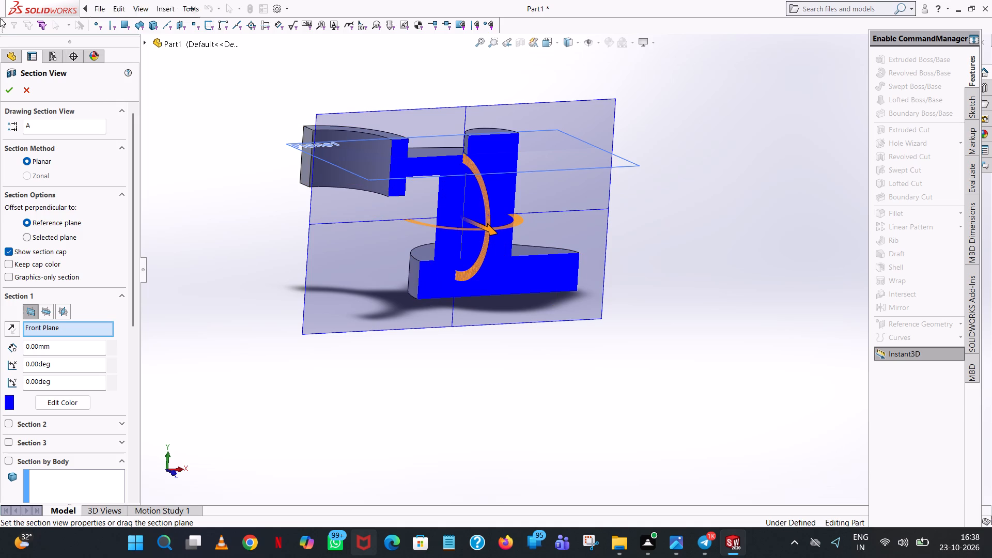
left_click(24, 93)
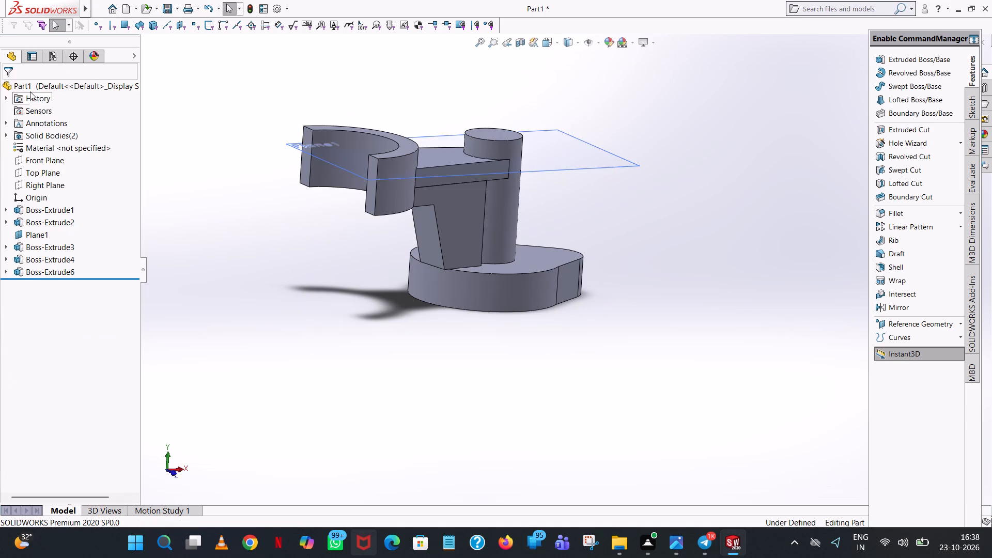
Examine the support's width and its fit against the arm, half ring, shaft and cam body from several angles.
middle_click_drag(455, 258, 597, 183)
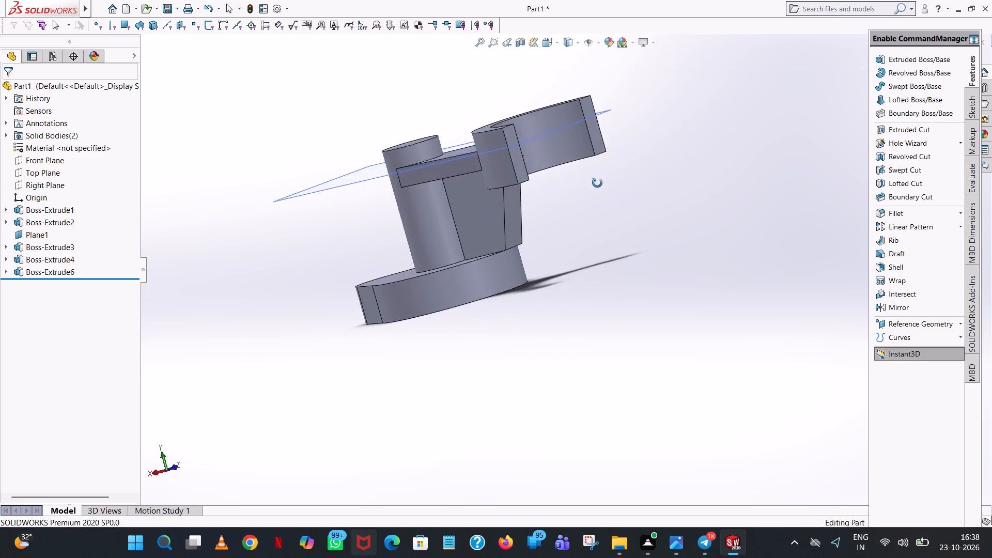
middle_click_drag(597, 183, 623, 196)
scroll(547, 250, "down", 6)
middle_click_drag(546, 250, 536, 246)
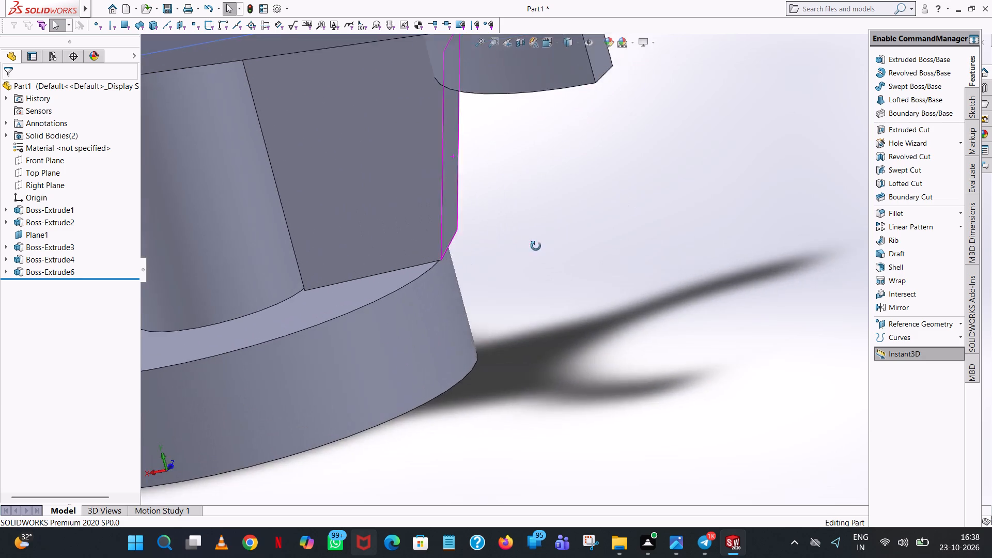
middle_click_drag(536, 246, 313, 0)
scroll(501, 223, "up", 1)
scroll(389, 100, "up", 1)
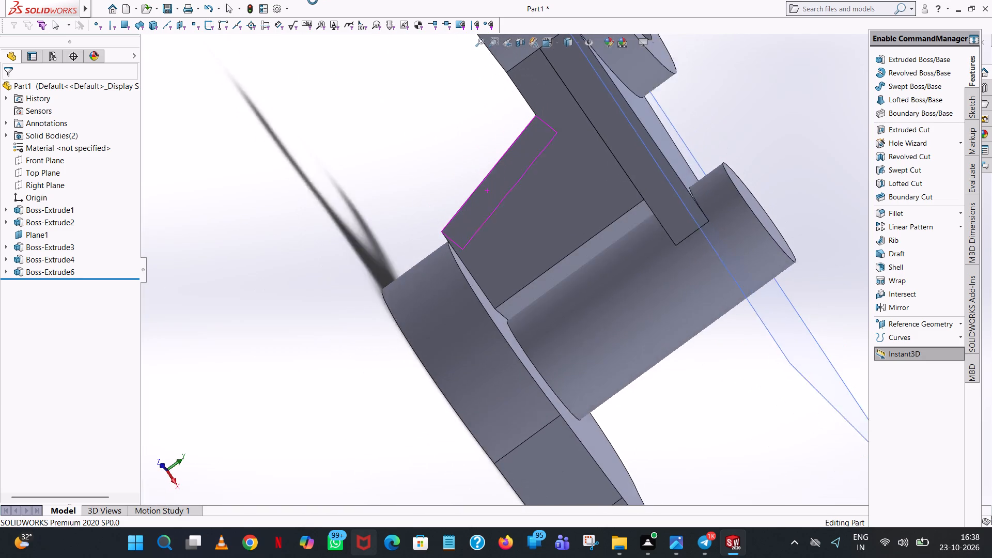
middle_click_drag(313, 0, 303, 44)
scroll(312, 0, "up", 1)
scroll(303, 44, "up", 2)
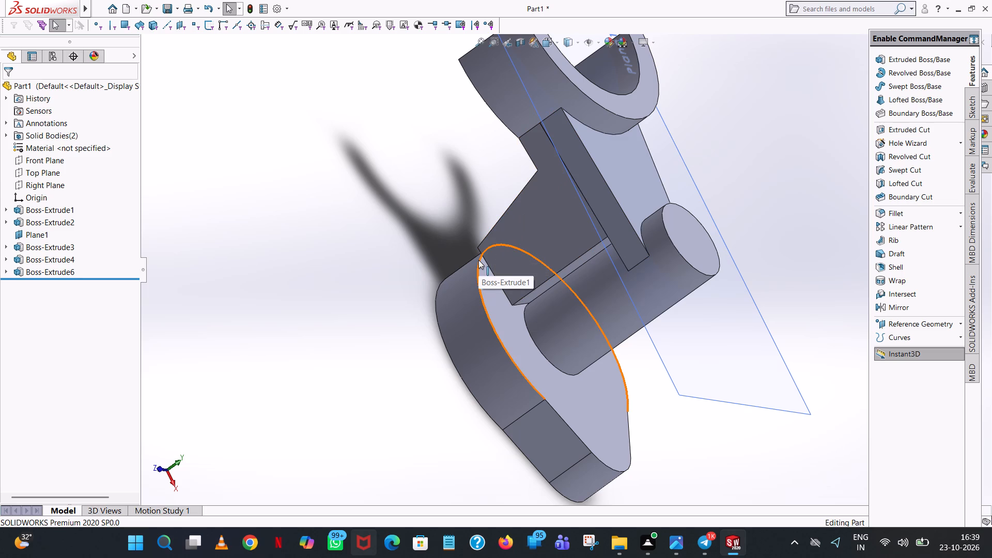
middle_click_drag(478, 261, 698, 476)
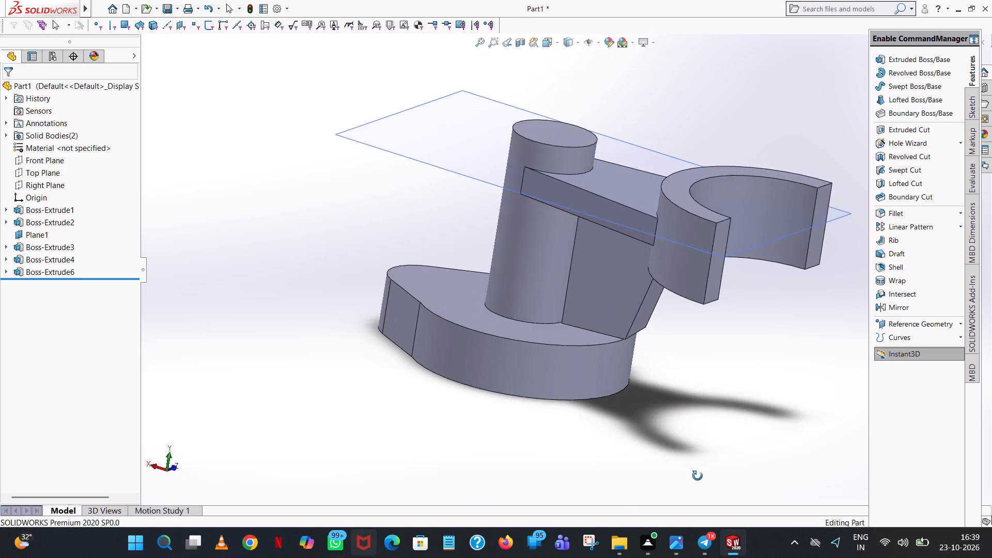
middle_click_drag(698, 476, 610, 506)
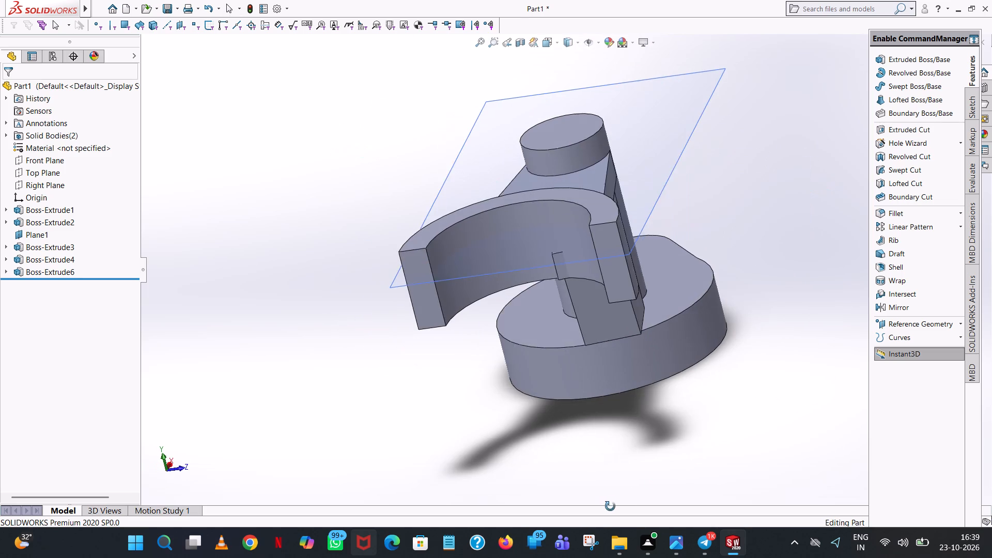
middle_click_drag(610, 506, 609, 506)
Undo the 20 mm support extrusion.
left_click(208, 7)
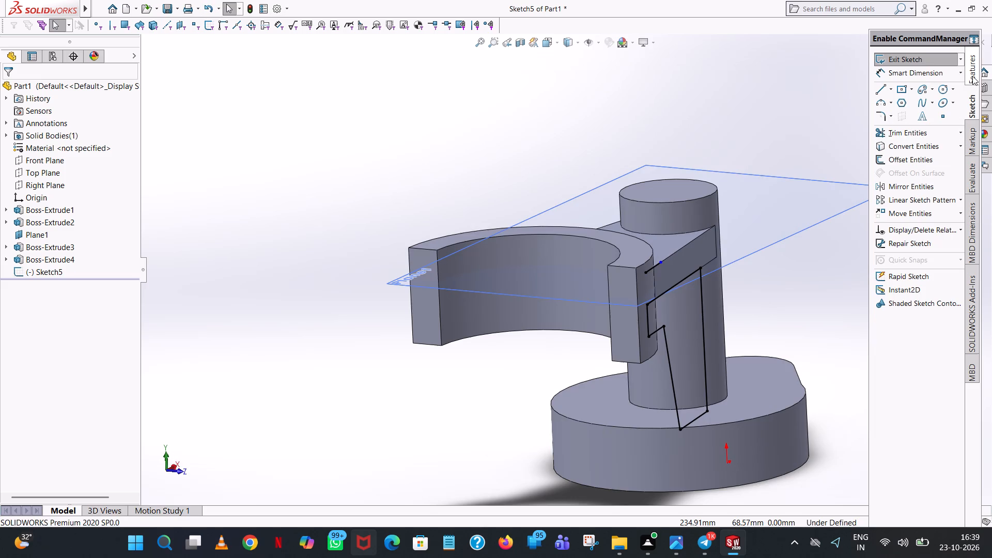
Extrude the closed support profile region 50 mm blind in the reversed direction, with Merge result off.
left_click(972, 76)
left_click(950, 56)
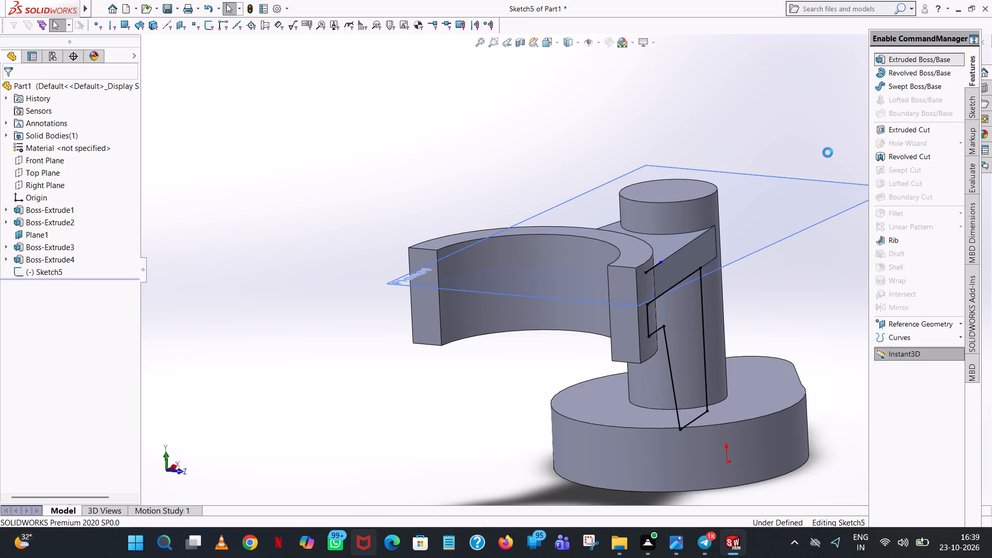
left_click(689, 329)
middle_click_drag(662, 305, 670, 338)
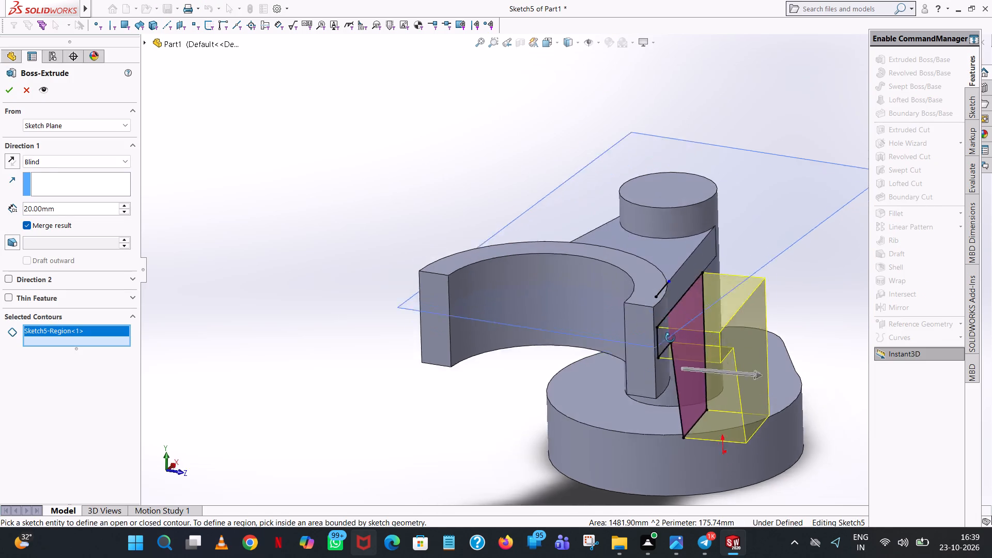
middle_click_drag(670, 338, 678, 435)
left_click(6, 158)
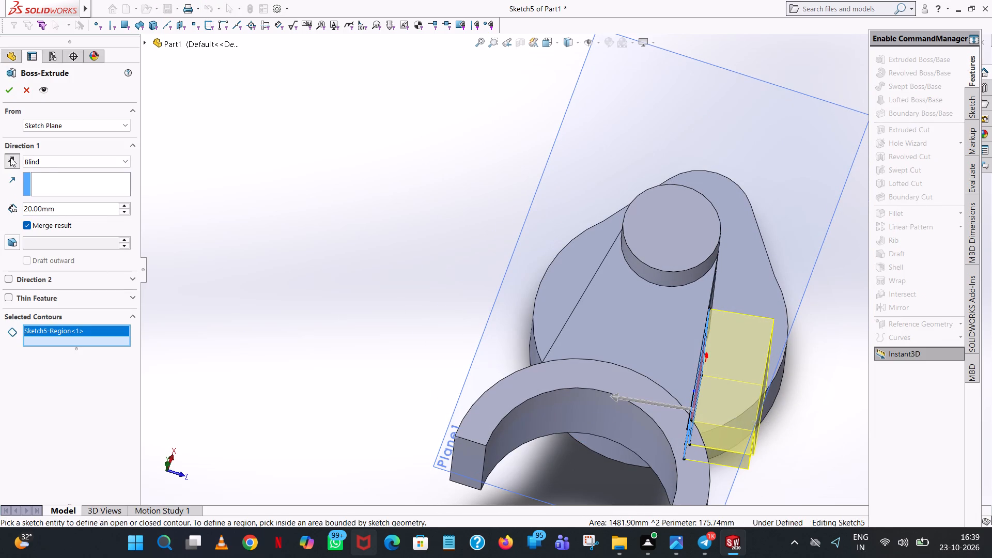
double_click(125, 205)
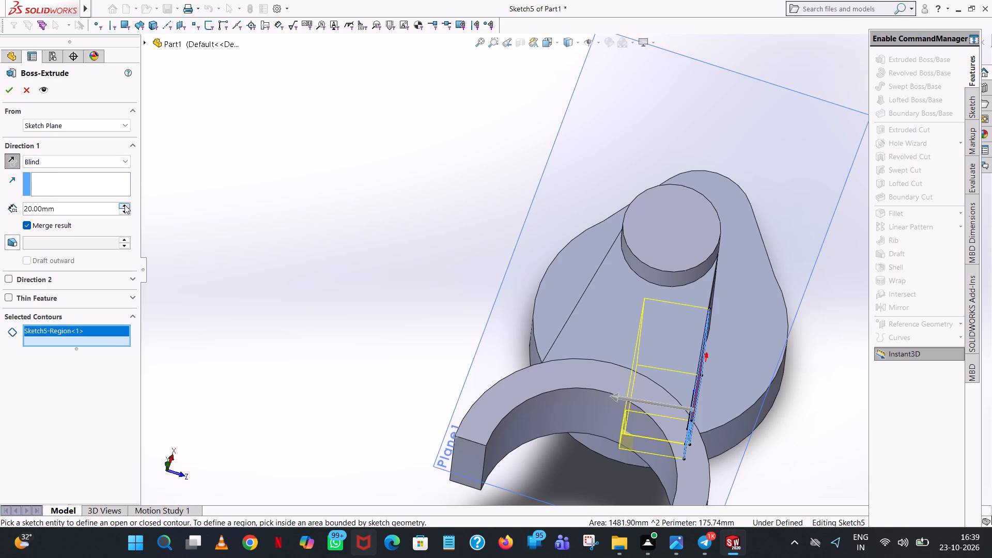
left_click(125, 205)
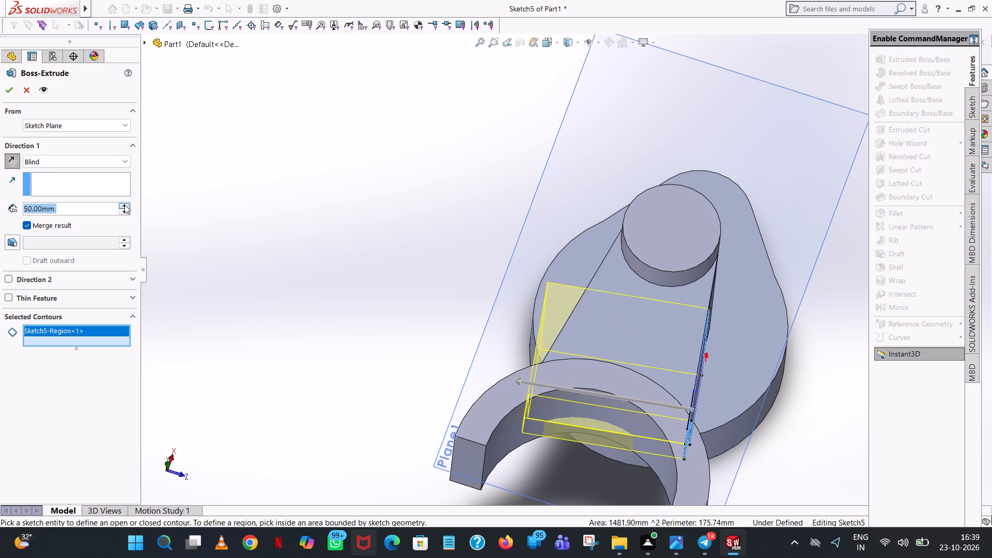
middle_click_drag(299, 210, 299, 271)
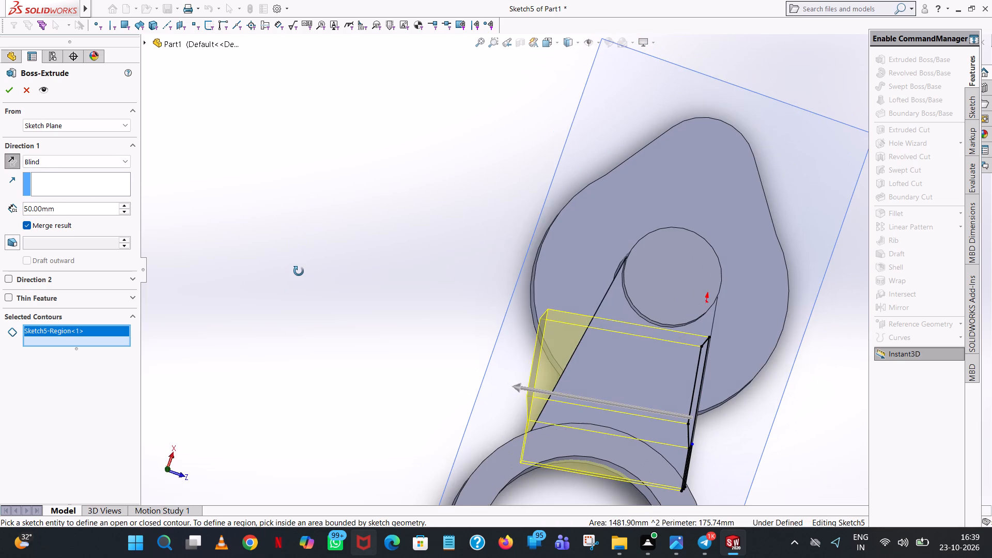
middle_click_drag(299, 271, 296, 274)
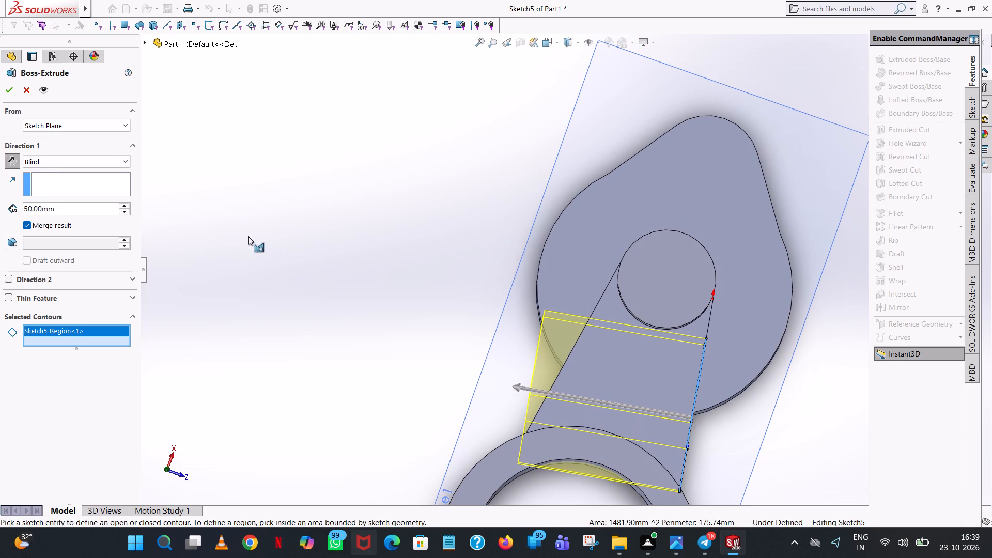
left_click(8, 84)
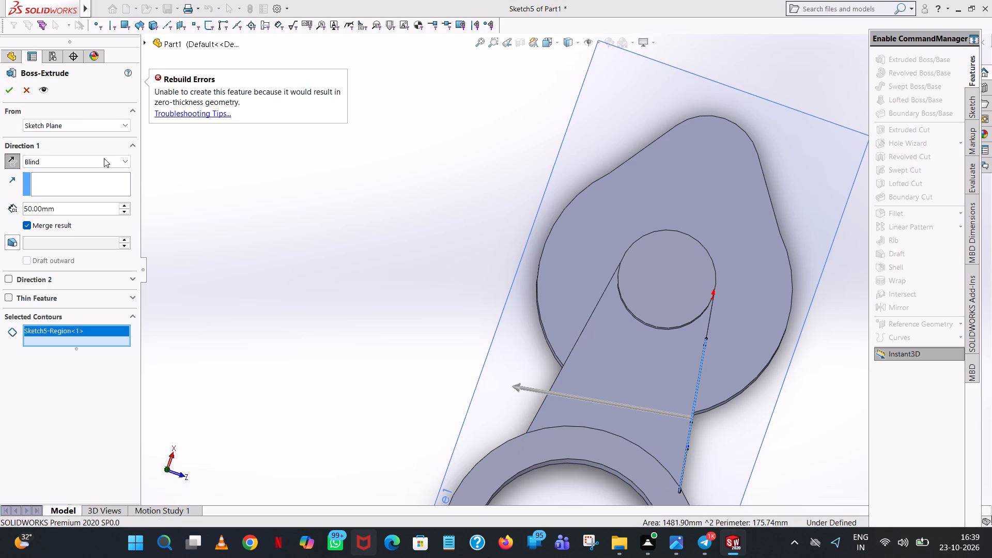
left_click(26, 224)
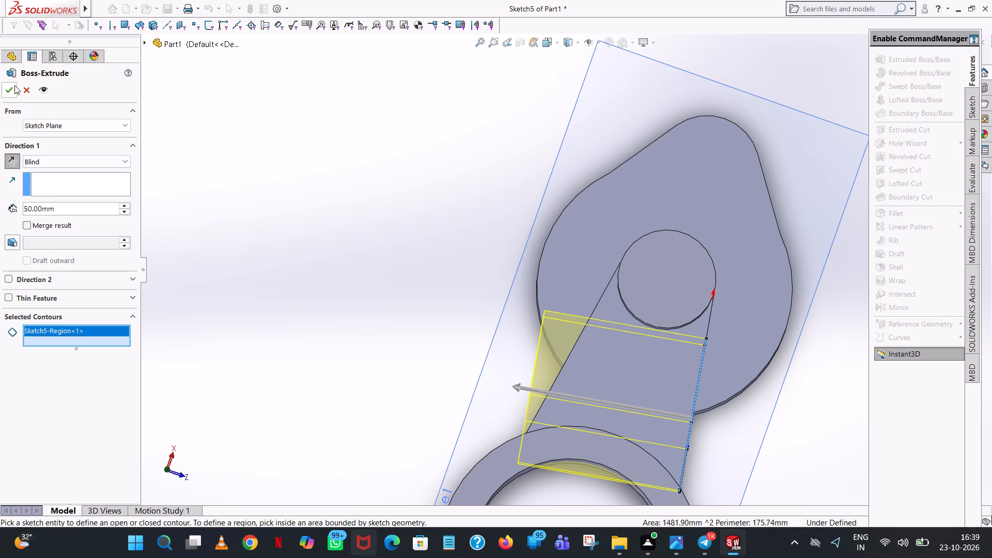
left_click(14, 85)
middle_click_drag(344, 260, 403, 14)
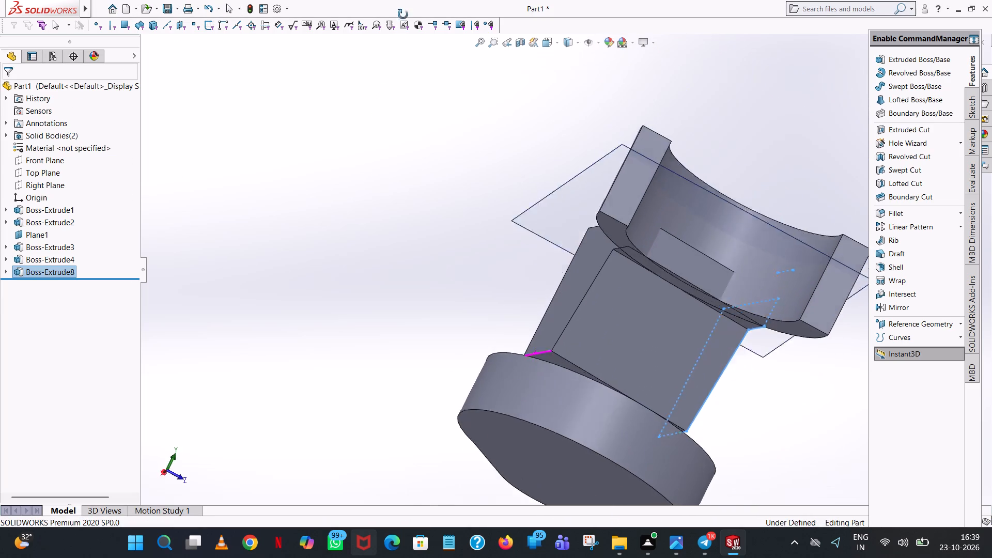
Hide Plane1.
middle_click_drag(403, 14, 554, 322)
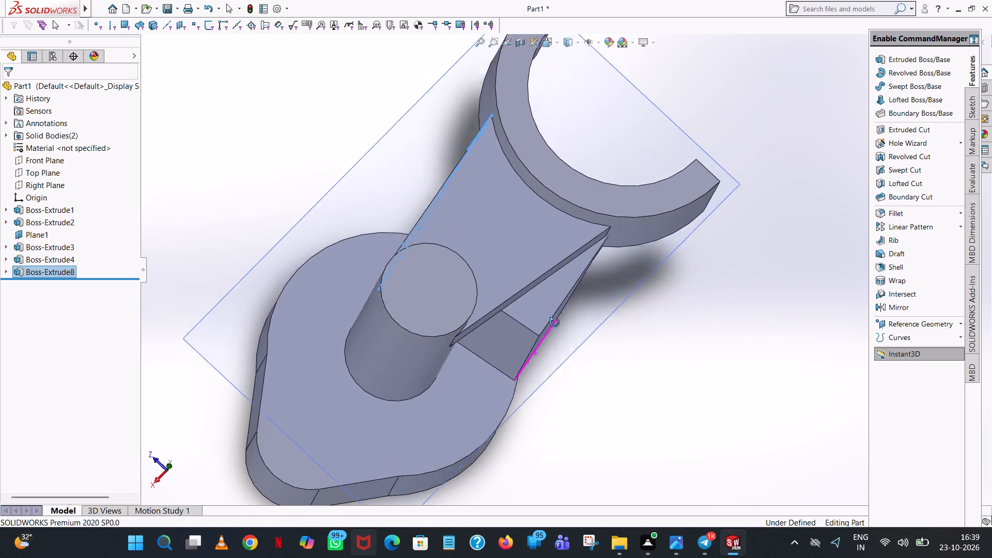
middle_click_drag(554, 322, 515, 306)
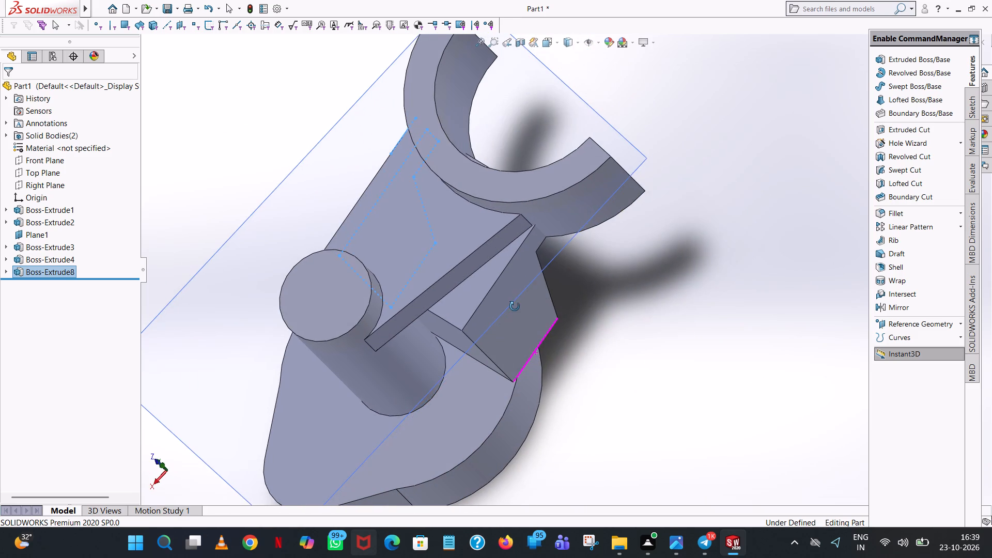
middle_click_drag(515, 306, 533, 319)
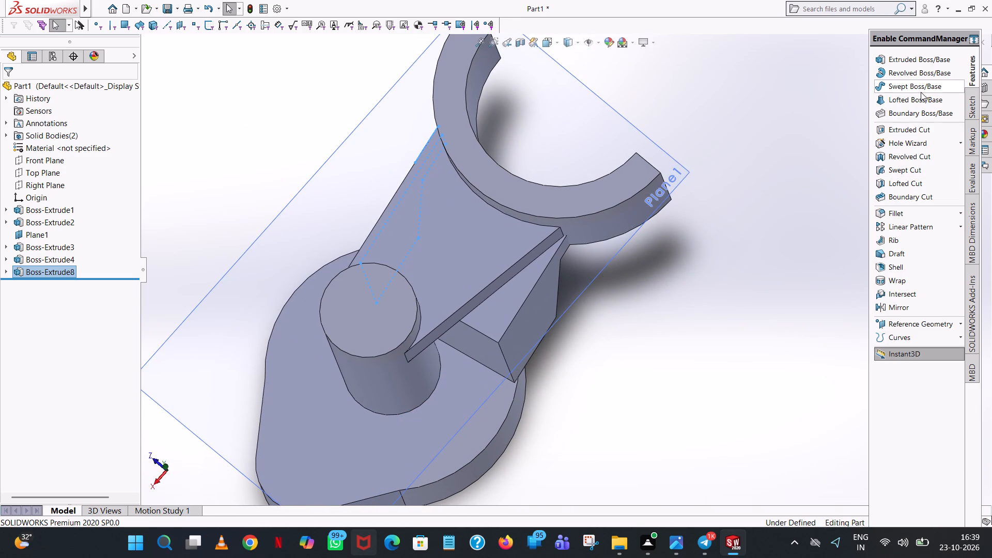
left_click(25, 233)
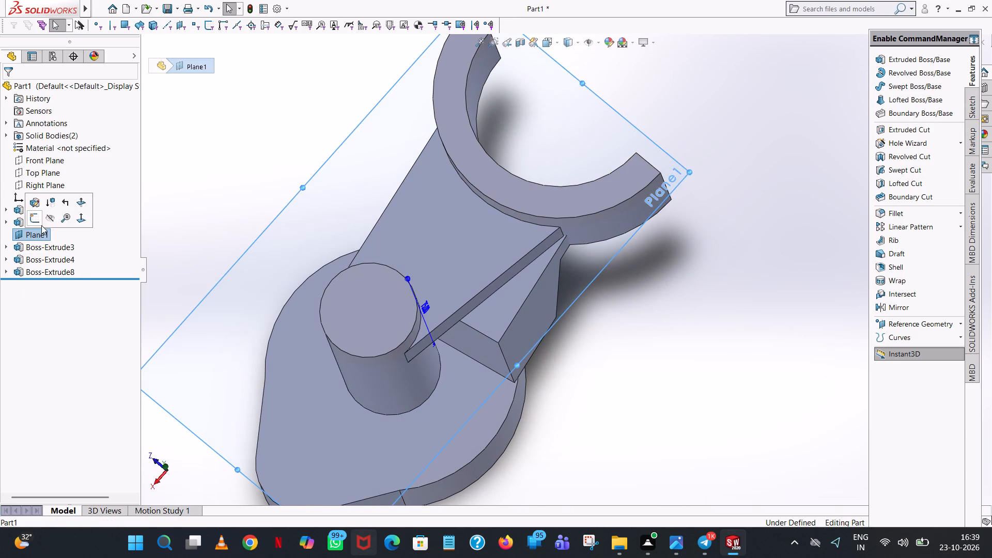
left_click(48, 222)
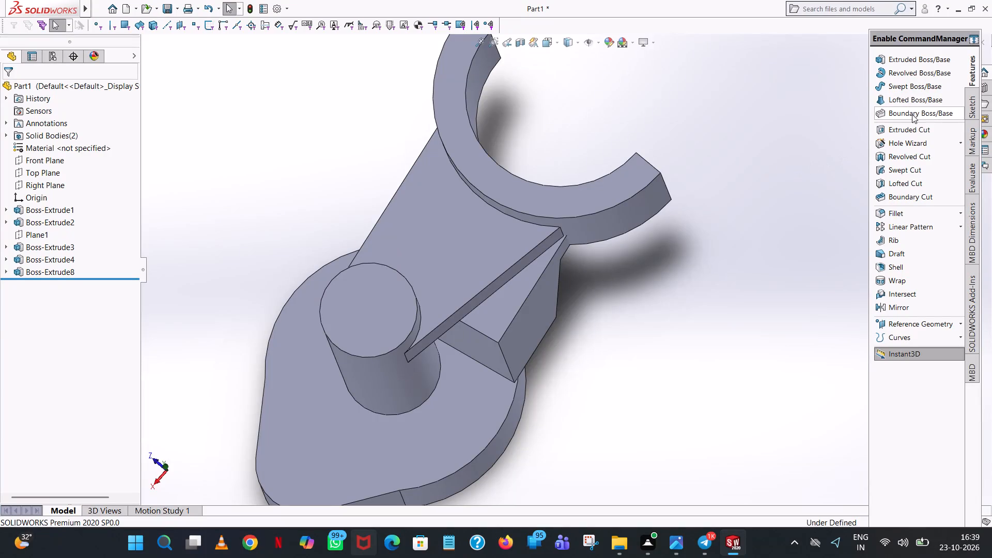
Start an extruded-cut sketch on the support's upper face that projects beyond the arm, viewed normal to the sketch plane.
left_click(913, 126)
left_click(513, 302)
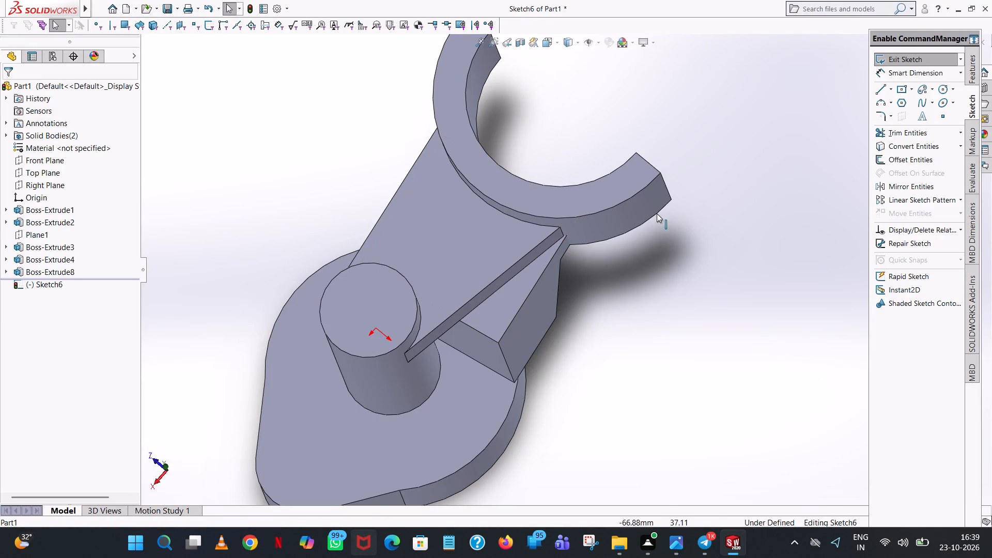
left_click(559, 40)
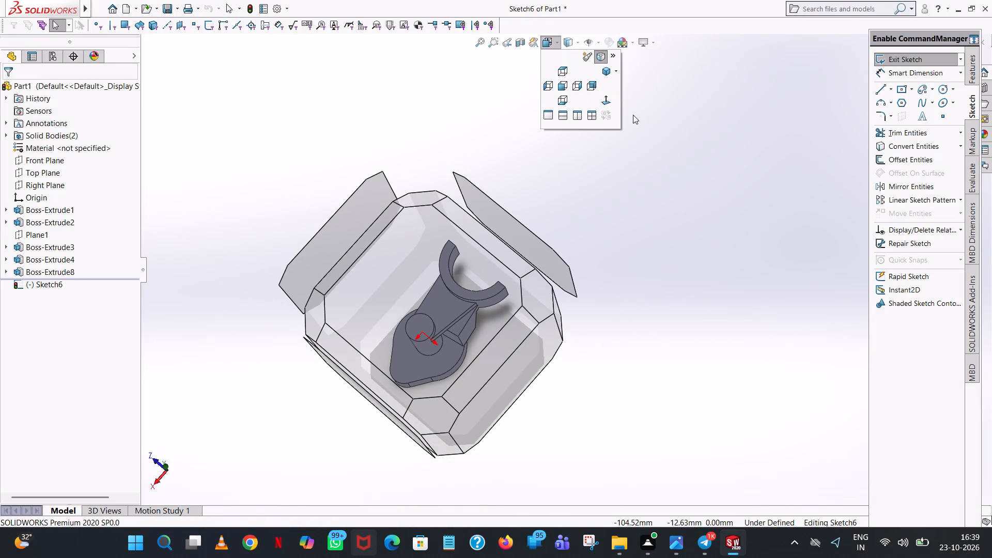
left_click(608, 105)
scroll(648, 415, "up", 4)
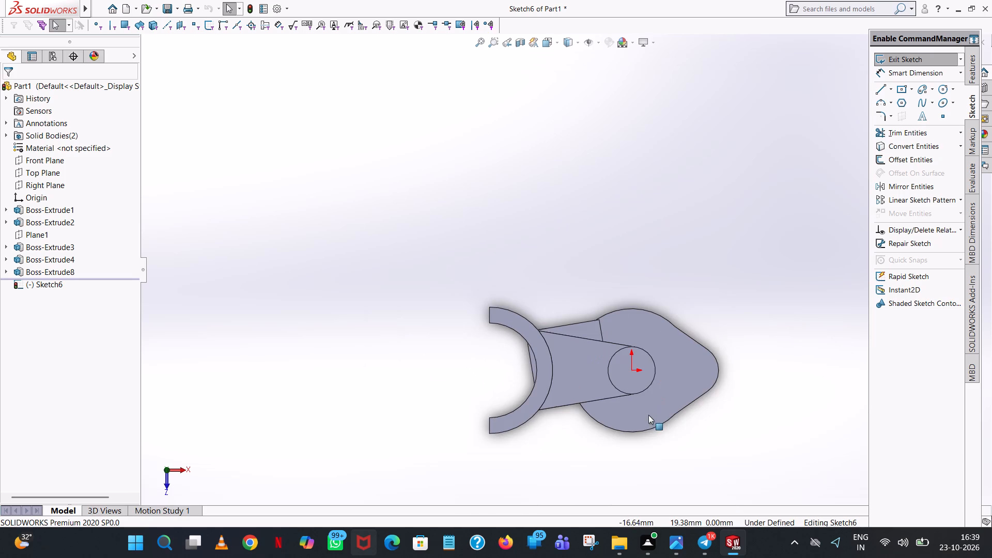
Trace the support's projecting area with three connected lines of about 41, 14 and 39 mm, starting and ending on the half ring's outer edge.
left_click(884, 86)
scroll(641, 290, "down", 6)
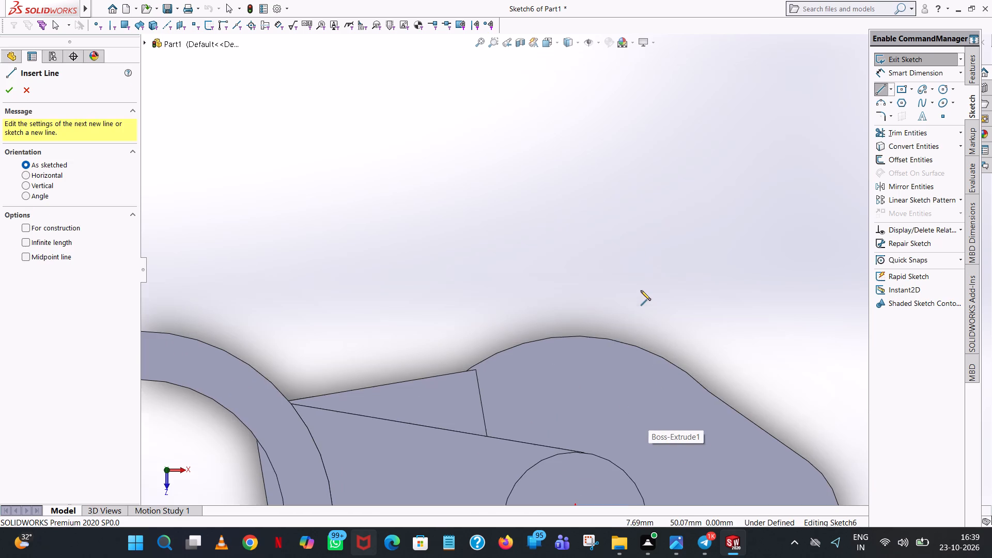
scroll(438, 429, "up", 3)
scroll(439, 427, "down", 4)
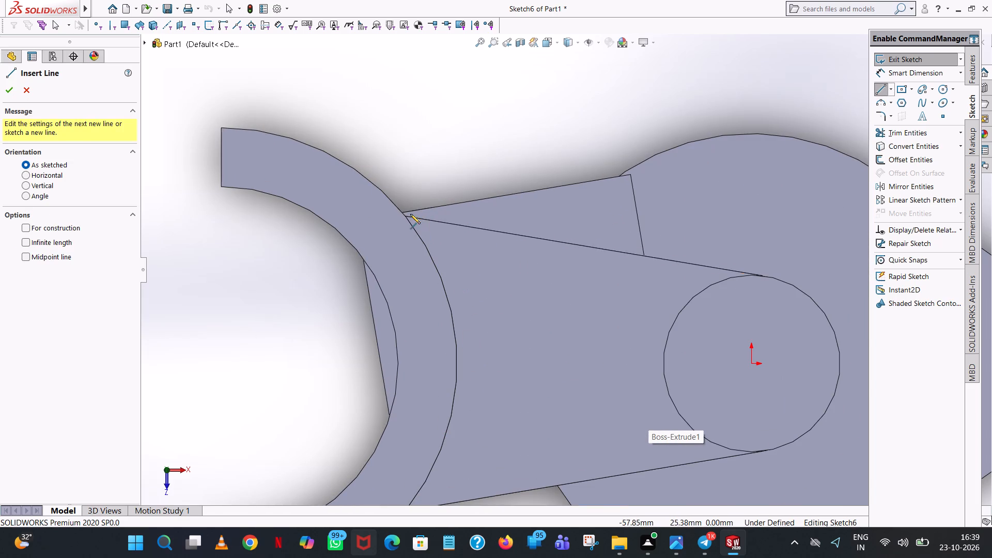
scroll(402, 213, "down", 8)
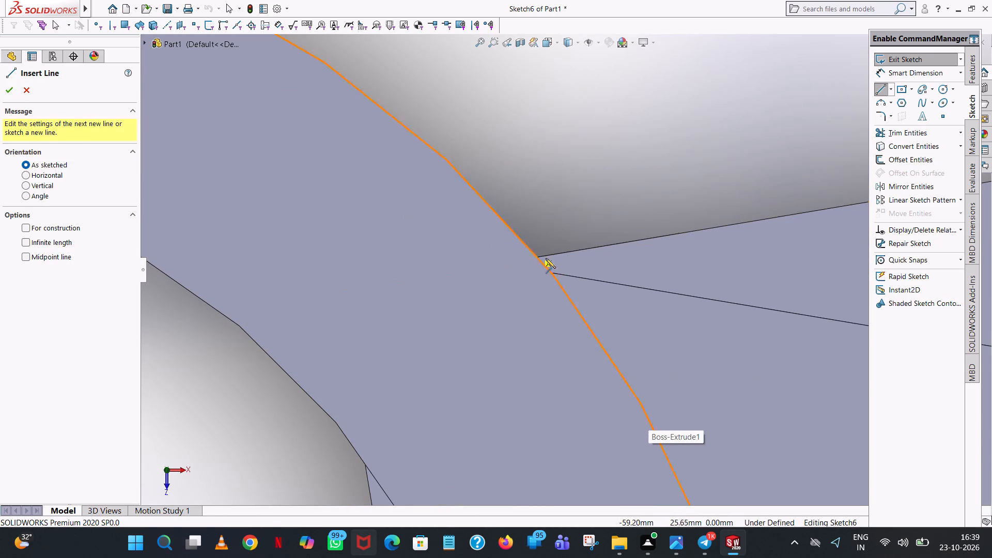
scroll(553, 274, "down", 10)
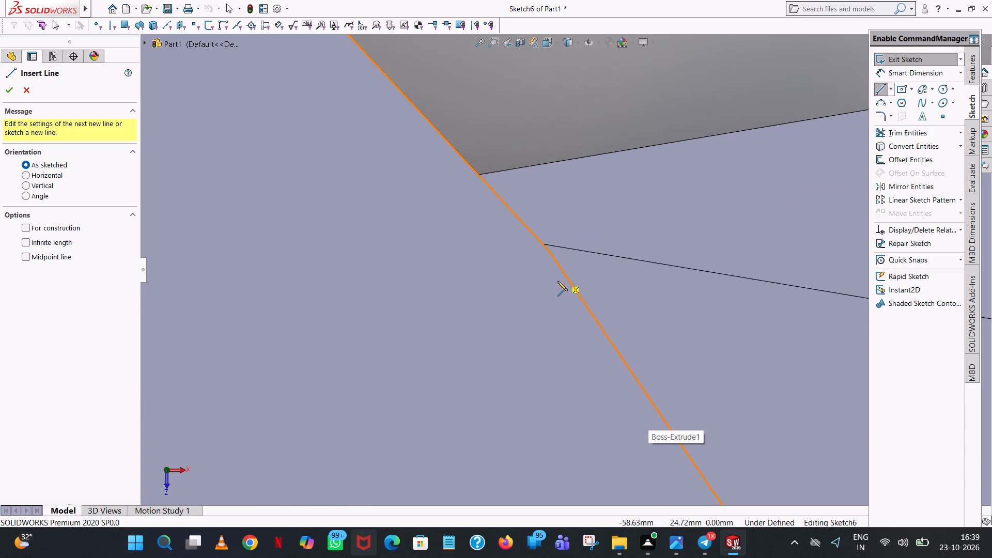
left_click(540, 235)
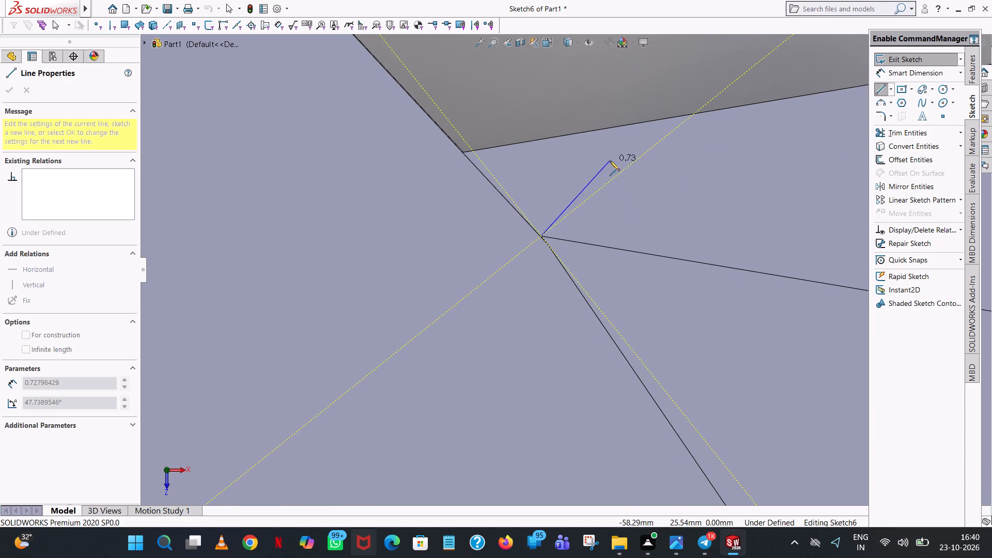
scroll(613, 232, "up", 7)
scroll(773, 273, "up", 13)
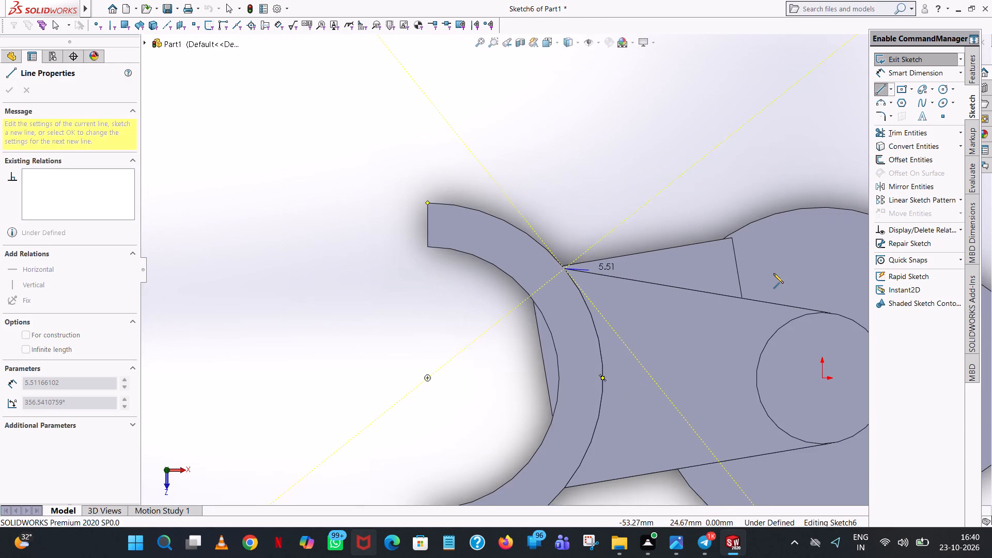
scroll(740, 291, "down", 6)
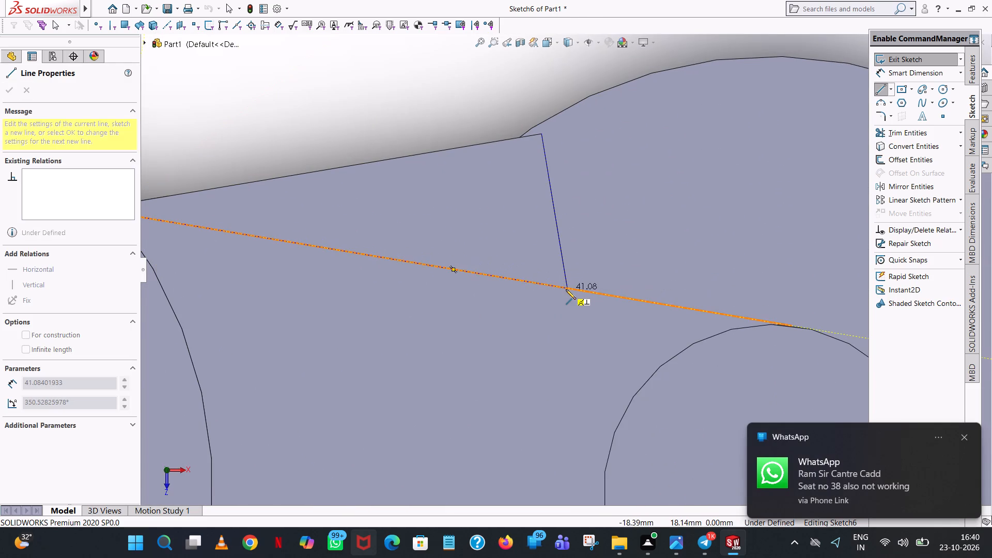
scroll(566, 289, "down", 2)
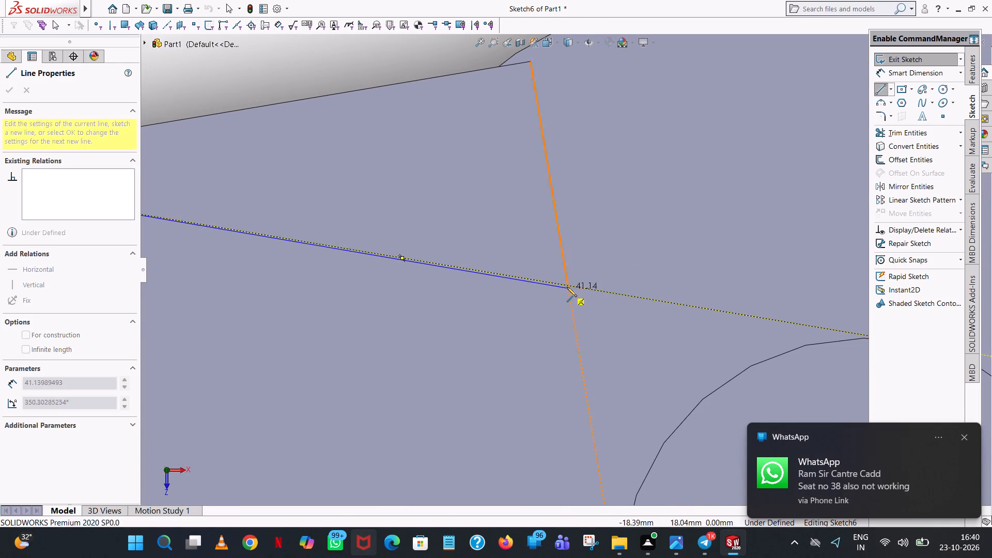
left_click(569, 287)
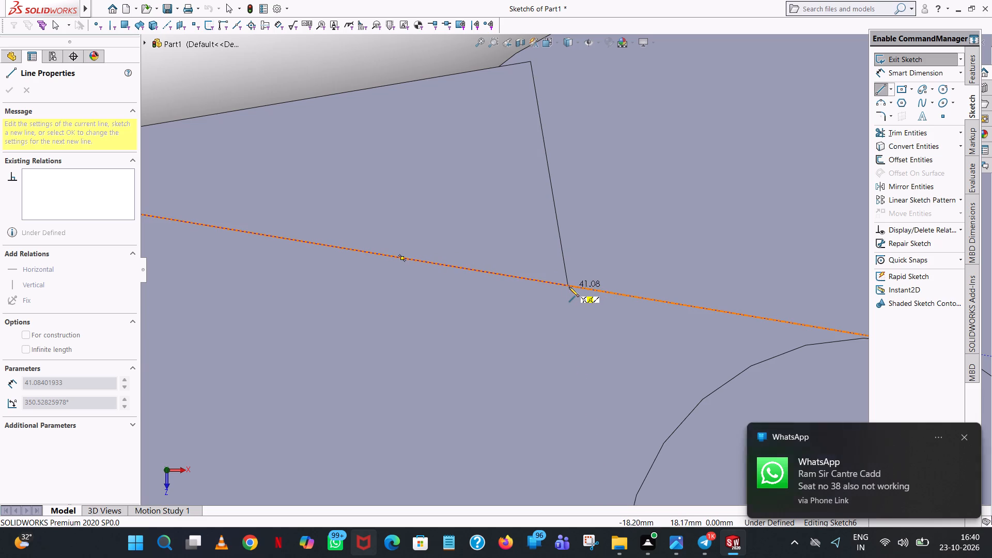
left_click(531, 60)
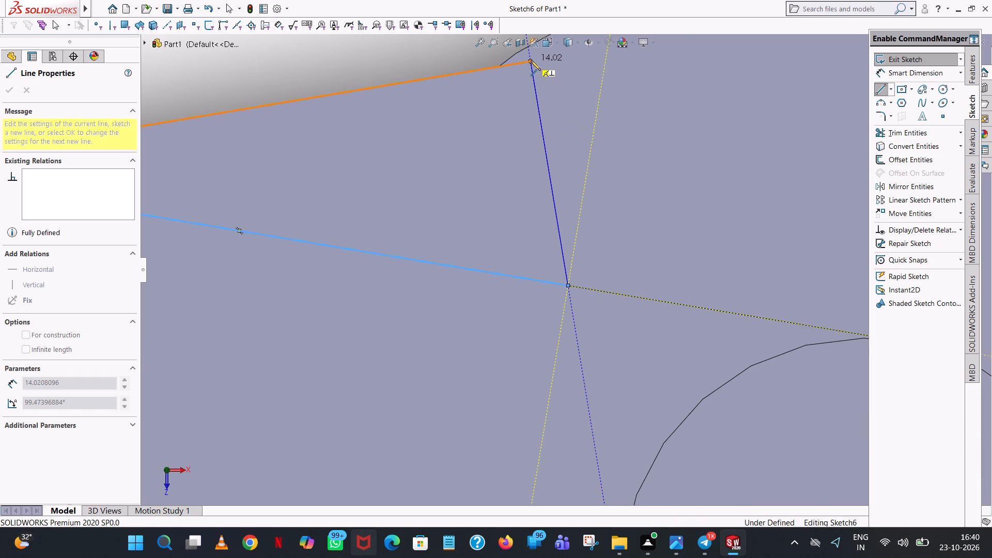
scroll(409, 93, "up", 6)
scroll(381, 190, "down", 6)
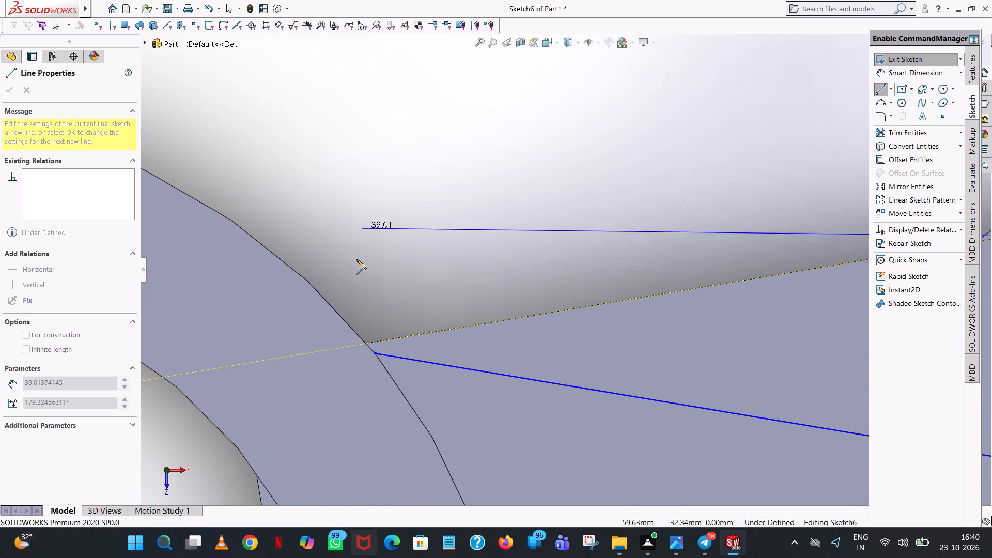
scroll(353, 335, "down", 6)
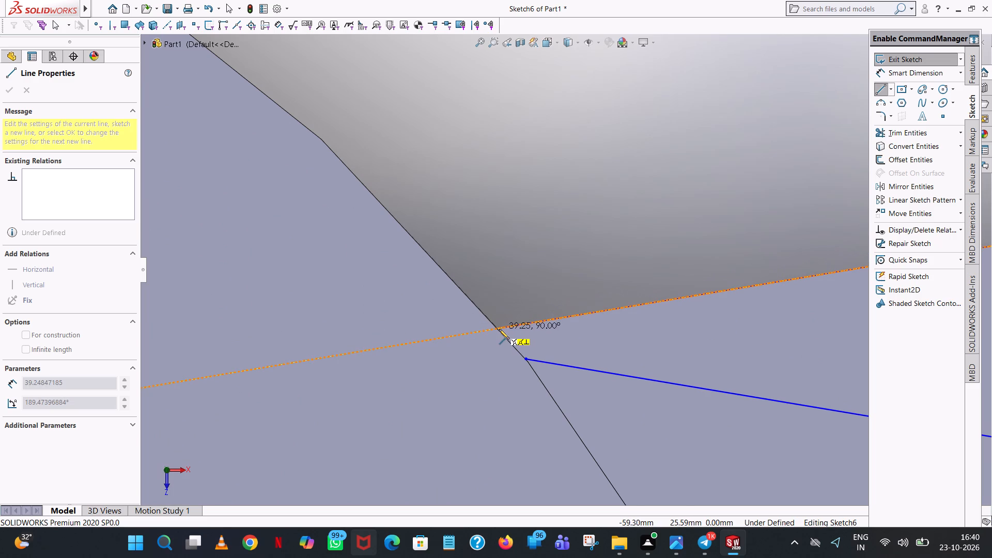
left_click(497, 329)
right_click(497, 329)
left_click(512, 333)
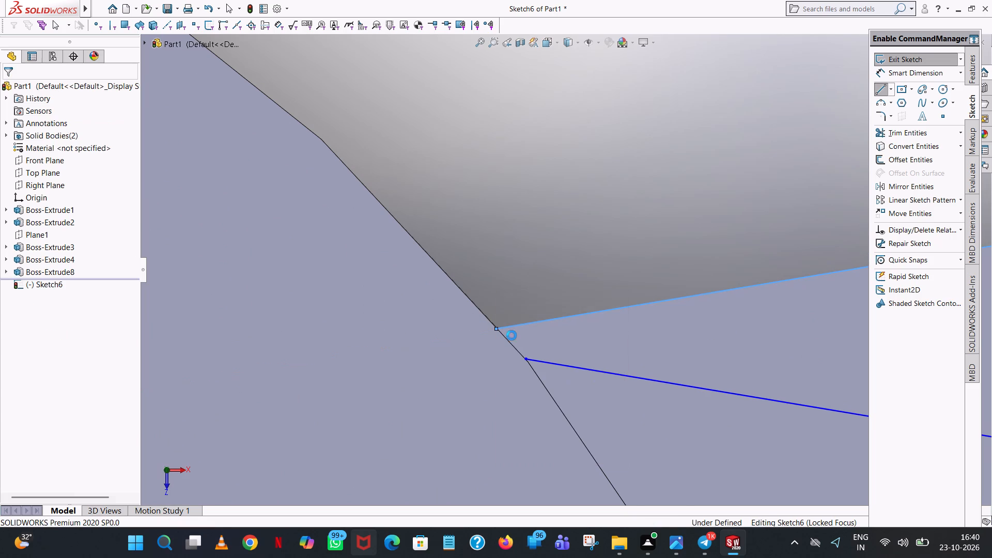
Sketch a 40 mm radius circle centred on the half ring's centre, matching its outer edge.
scroll(615, 327, "up", 2)
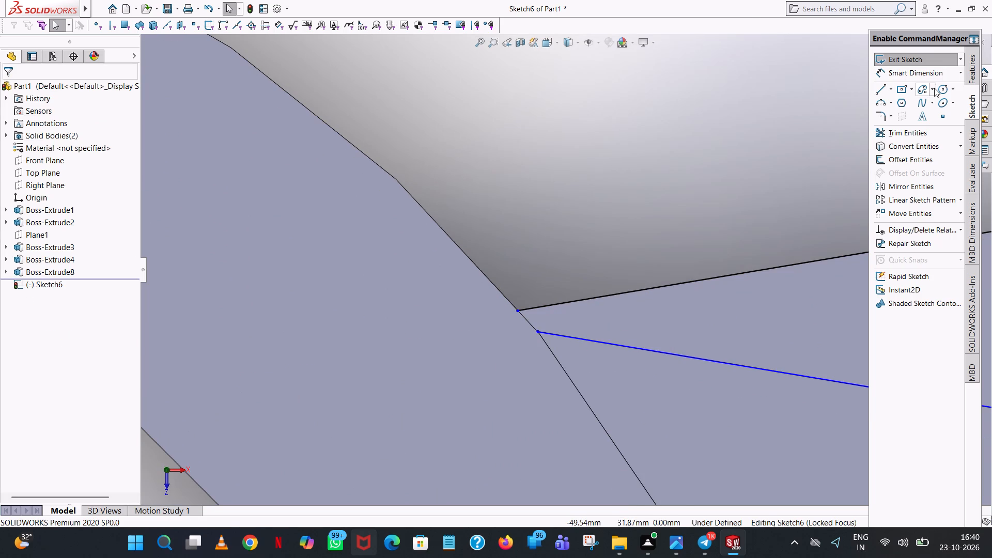
left_click(944, 86)
scroll(636, 285, "up", 8)
scroll(556, 335, "up", 6)
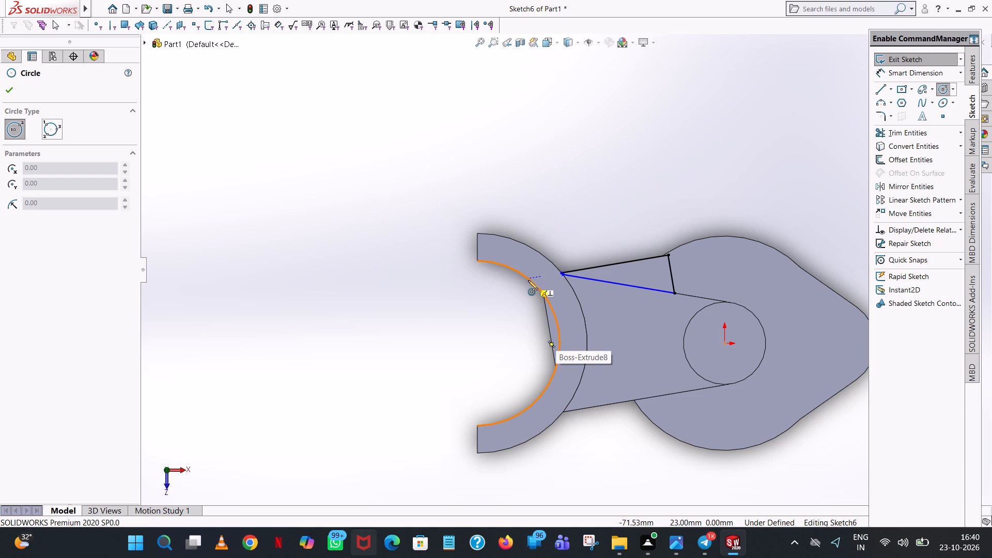
left_click(477, 342)
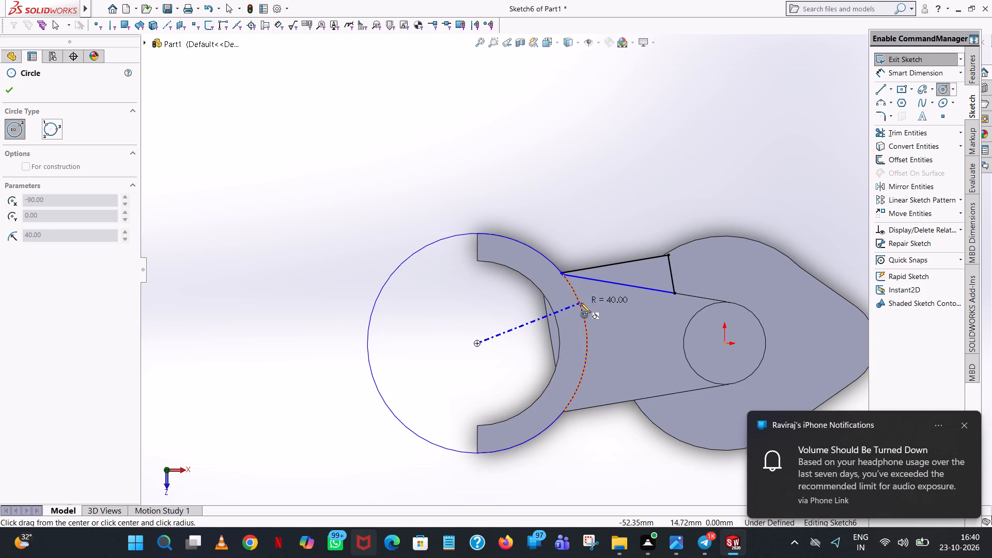
left_click(581, 303)
right_click(581, 303)
left_click(592, 307)
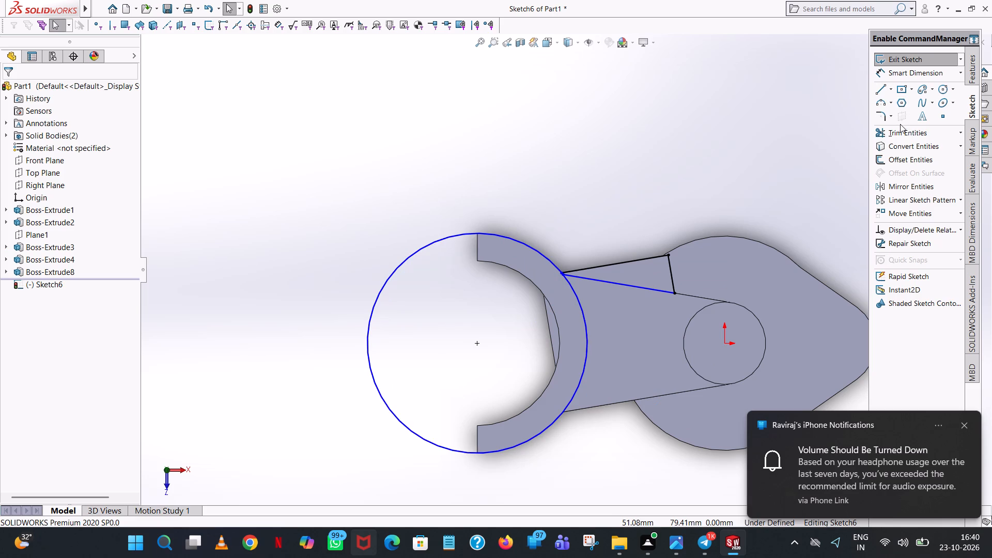
Trim the circle to the short arc that closes the profile between the two line ends at the half ring.
left_click(897, 128)
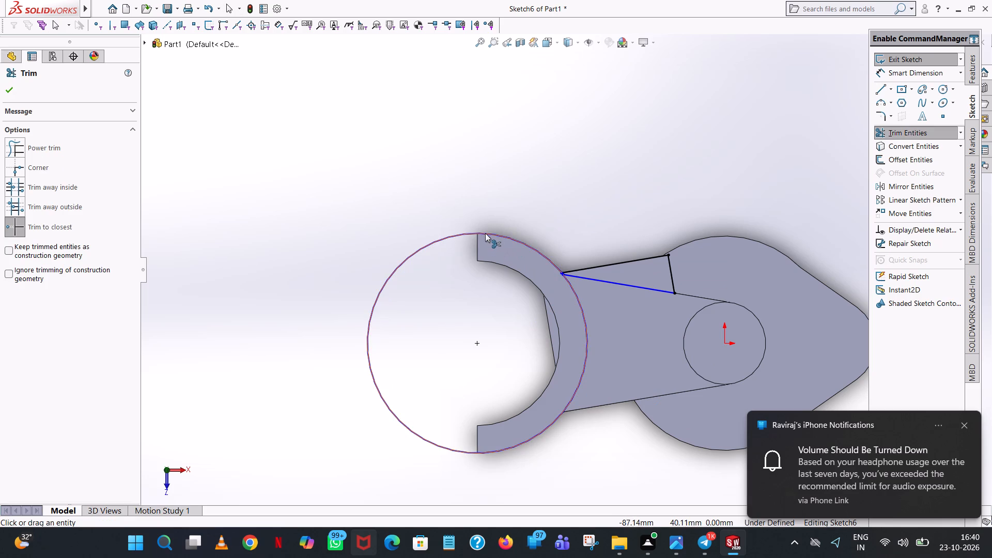
scroll(610, 299, "down", 9)
scroll(330, 84, "down", 6)
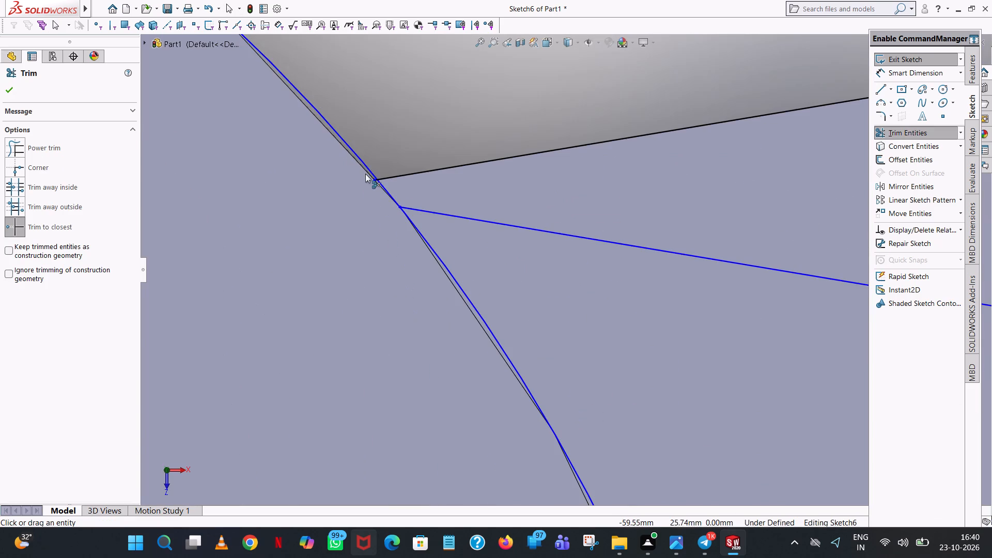
left_click(420, 233)
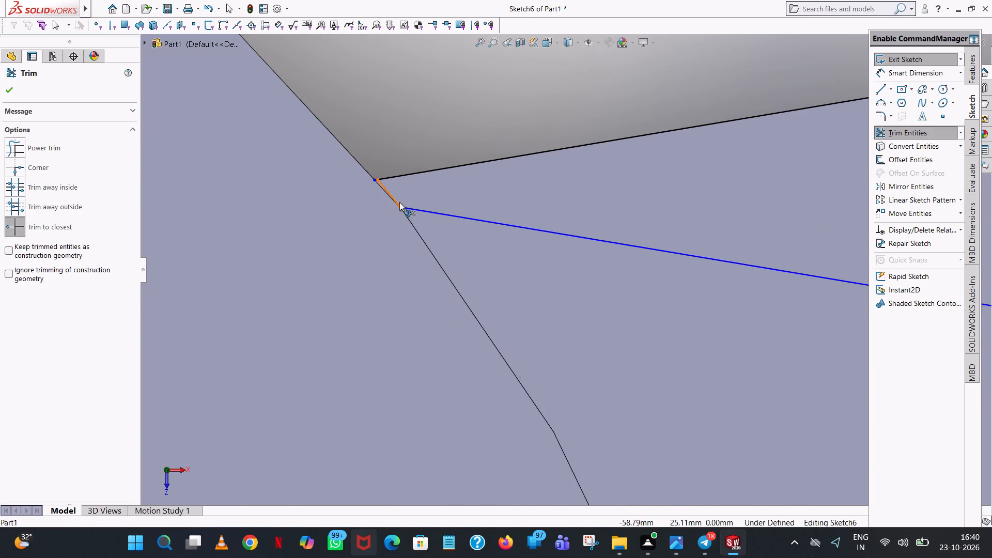
scroll(399, 202, "down", 8)
scroll(592, 185, "up", 20)
scroll(592, 185, "up", 9)
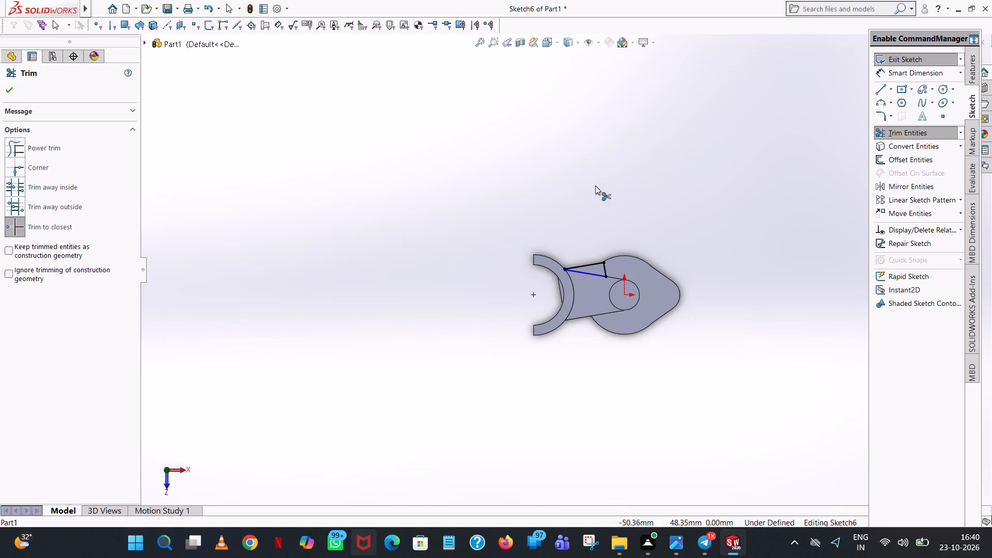
left_click(14, 89)
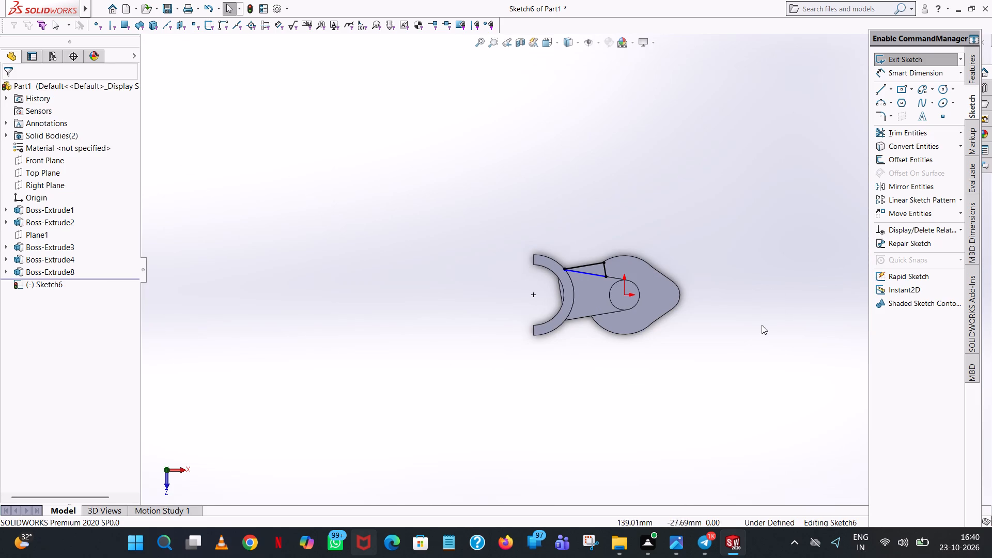
Start an extruded cut from the sketch, using the closed region over the support's projecting area as the contour.
middle_click_drag(695, 361, 696, 202)
scroll(679, 324, "up", 1)
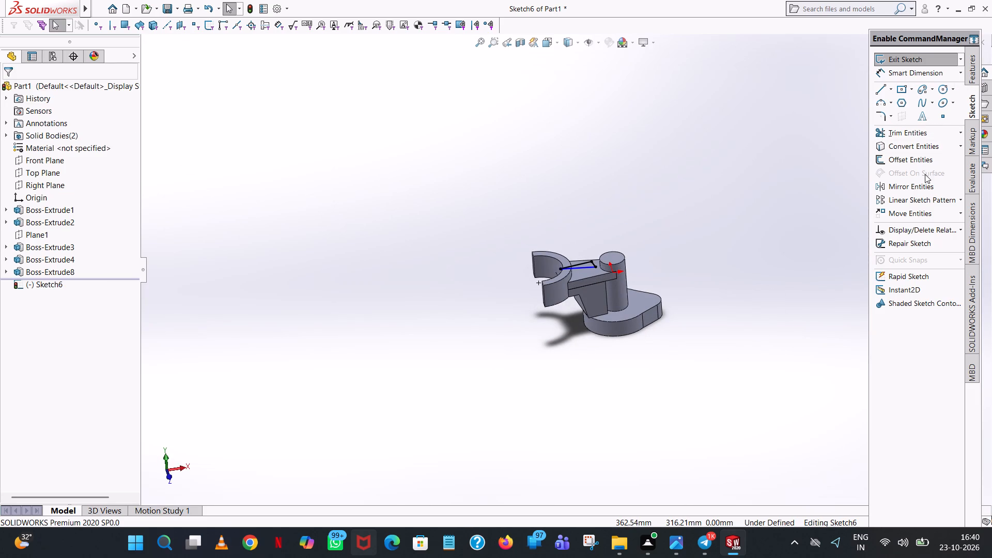
middle_click_drag(671, 273, 865, 461)
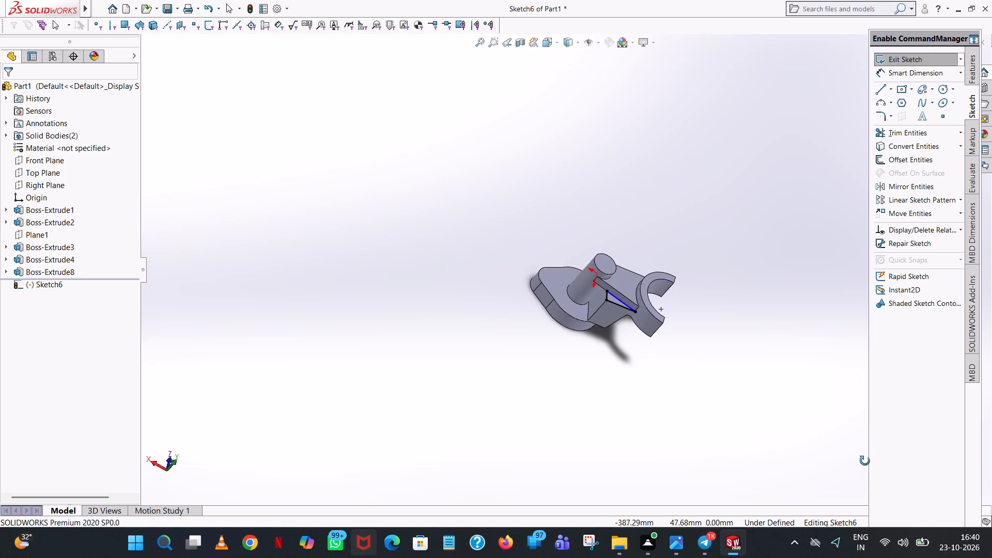
middle_click_drag(865, 461, 867, 534)
middle_click_drag(733, 319, 721, 389)
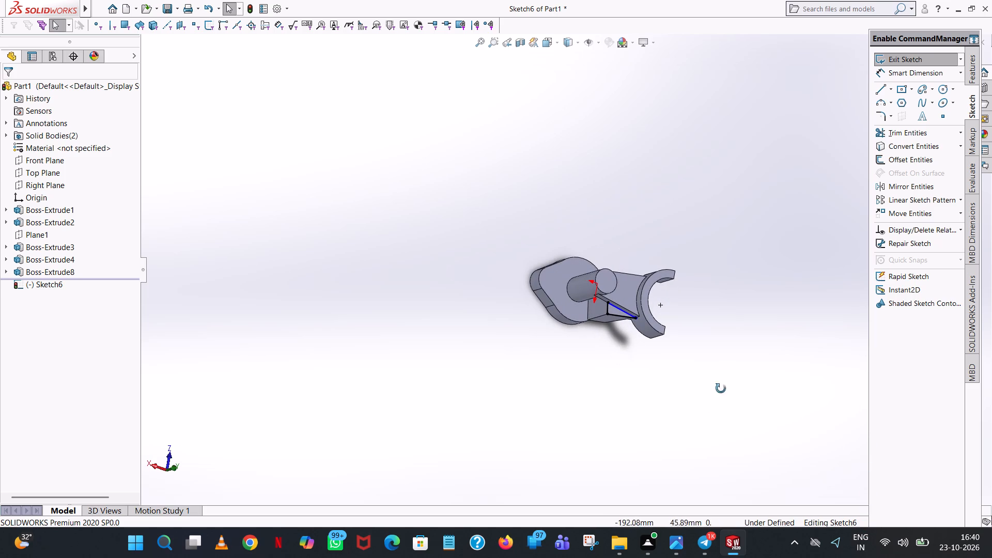
middle_click_drag(721, 389, 712, 360)
scroll(711, 351, "down", 1)
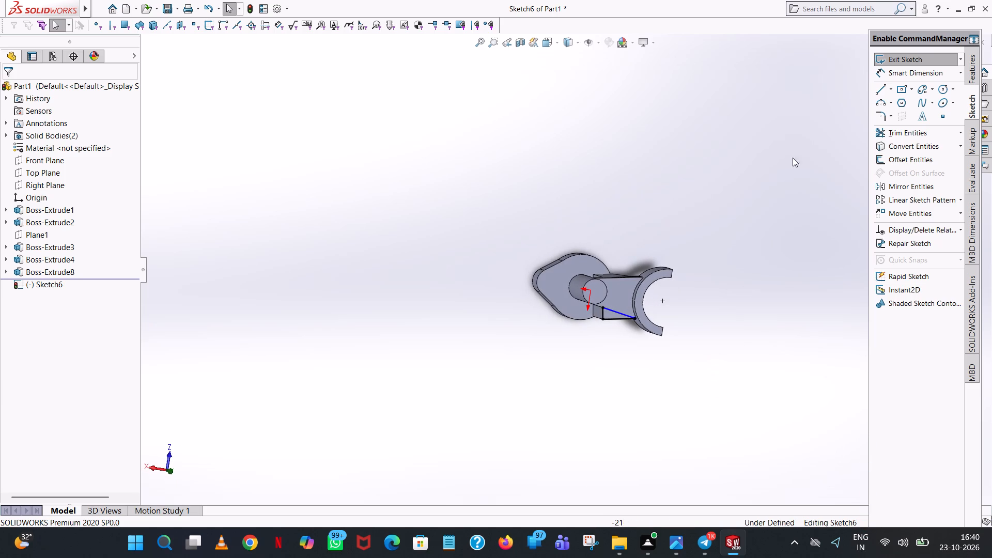
left_click(971, 70)
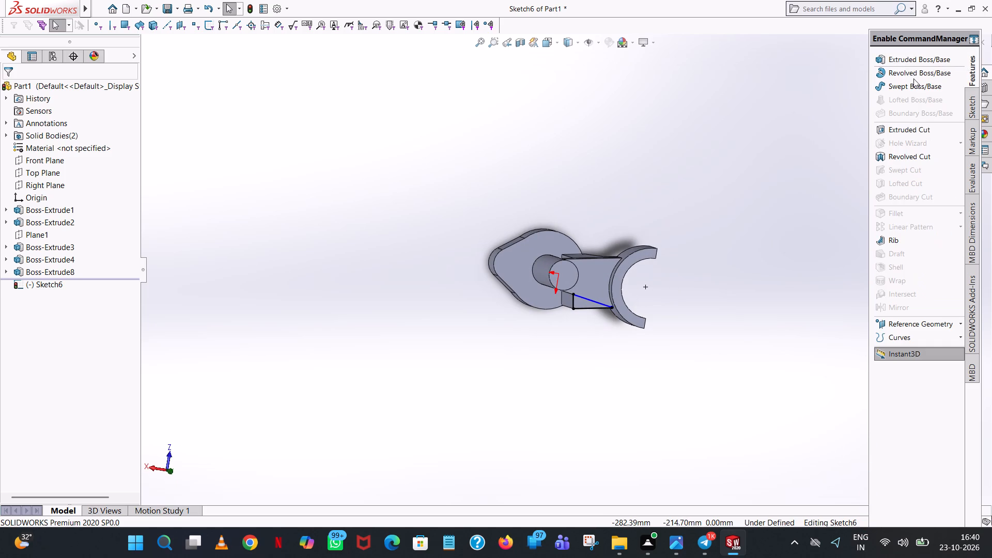
left_click(896, 130)
middle_click_drag(659, 359, 677, 186)
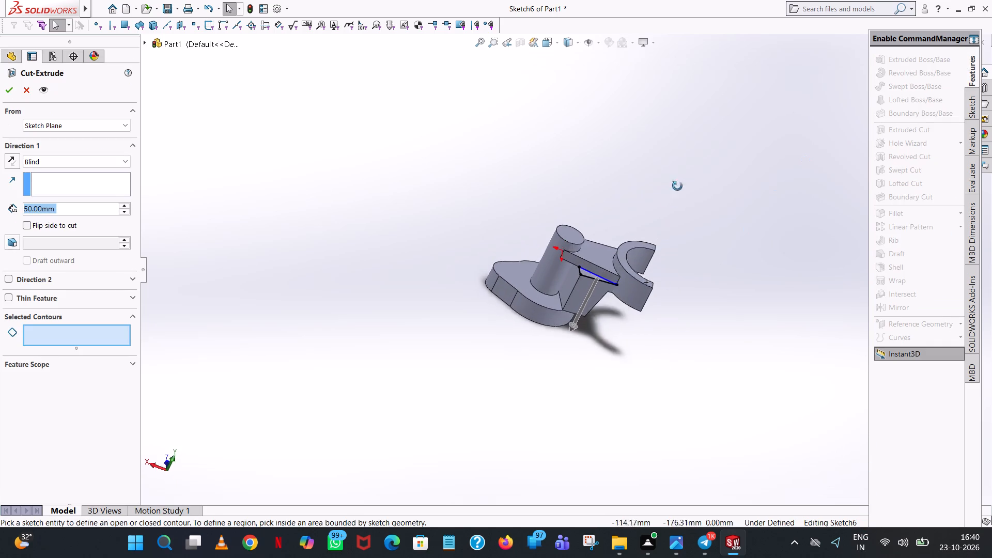
middle_click_drag(677, 186, 681, 168)
scroll(588, 277, "down", 9)
middle_click_drag(609, 267, 606, 335)
left_click(576, 314)
middle_click_drag(571, 361, 579, 261)
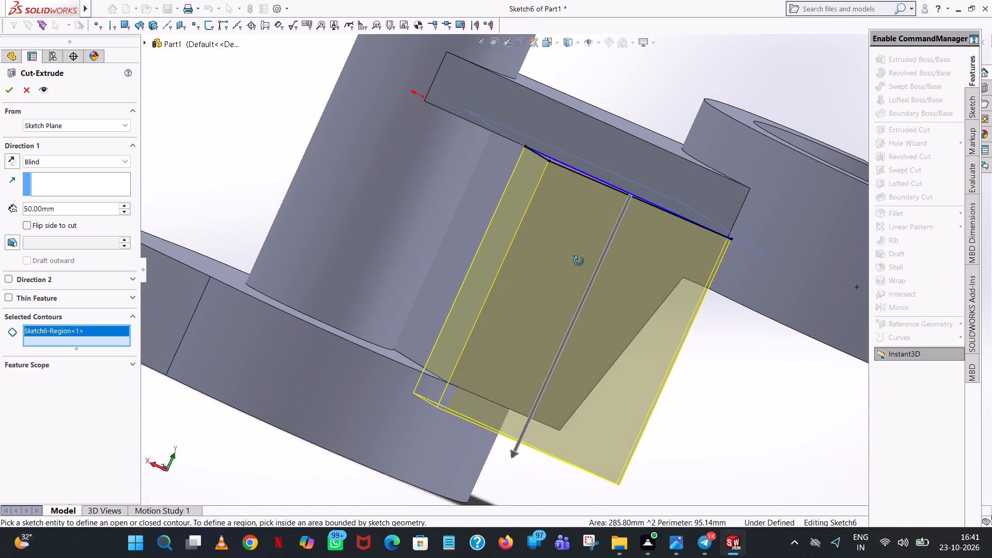
middle_click_drag(579, 261, 579, 259)
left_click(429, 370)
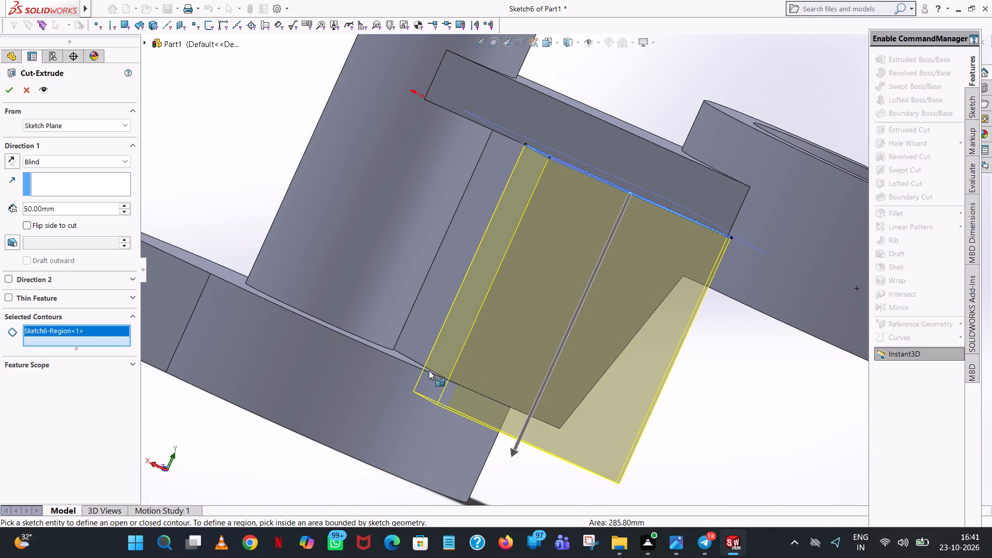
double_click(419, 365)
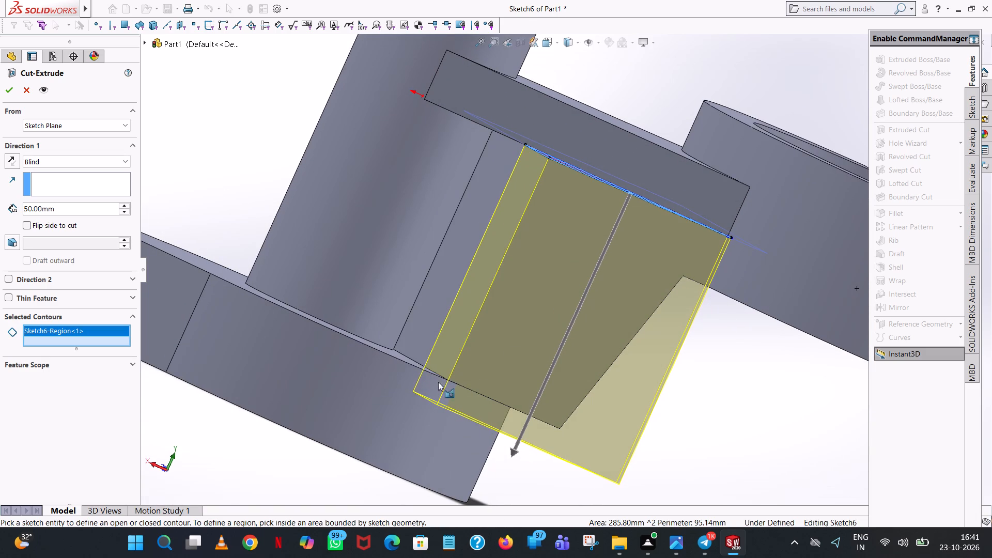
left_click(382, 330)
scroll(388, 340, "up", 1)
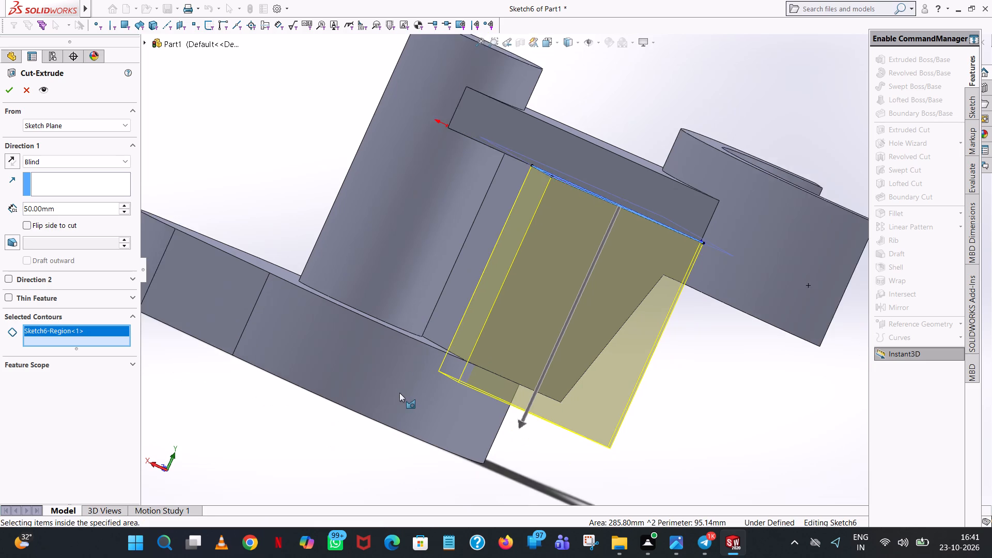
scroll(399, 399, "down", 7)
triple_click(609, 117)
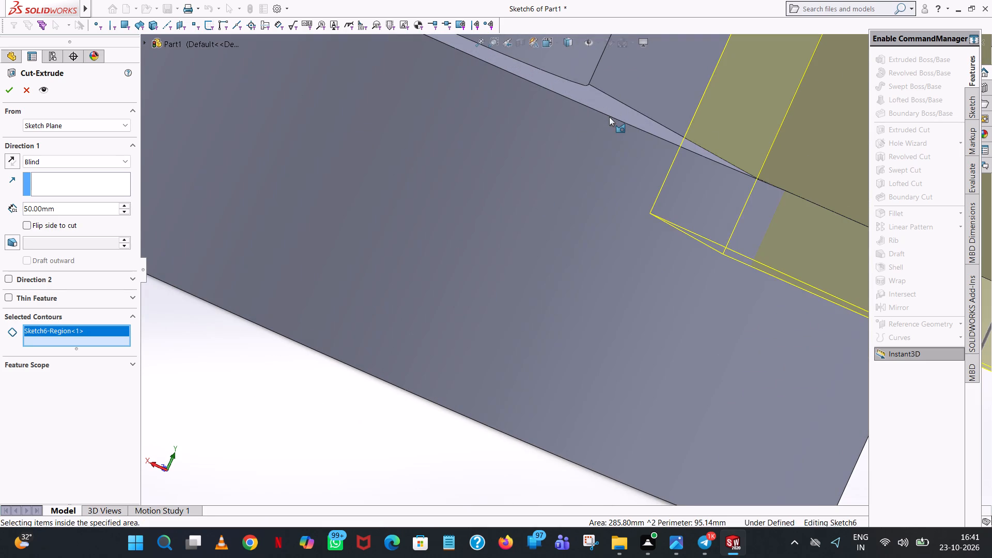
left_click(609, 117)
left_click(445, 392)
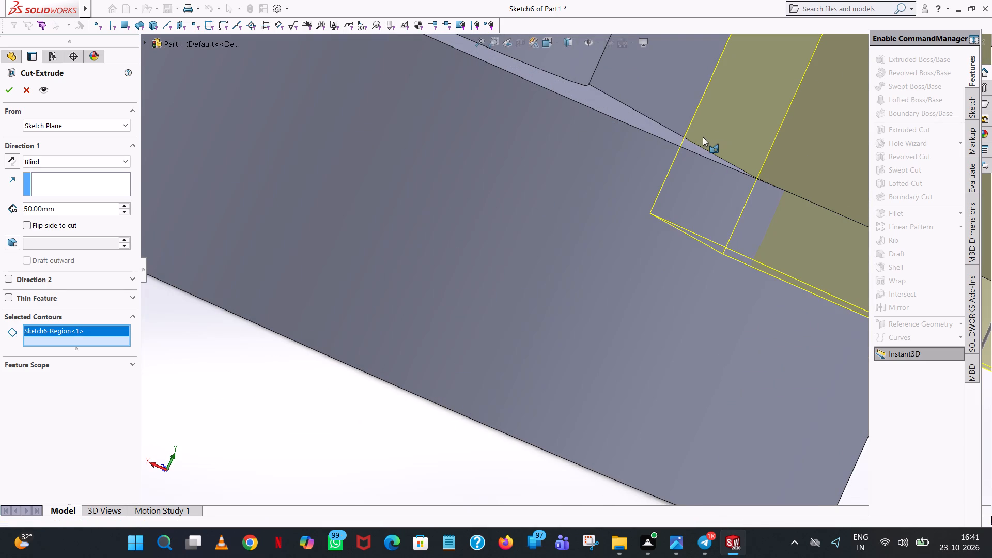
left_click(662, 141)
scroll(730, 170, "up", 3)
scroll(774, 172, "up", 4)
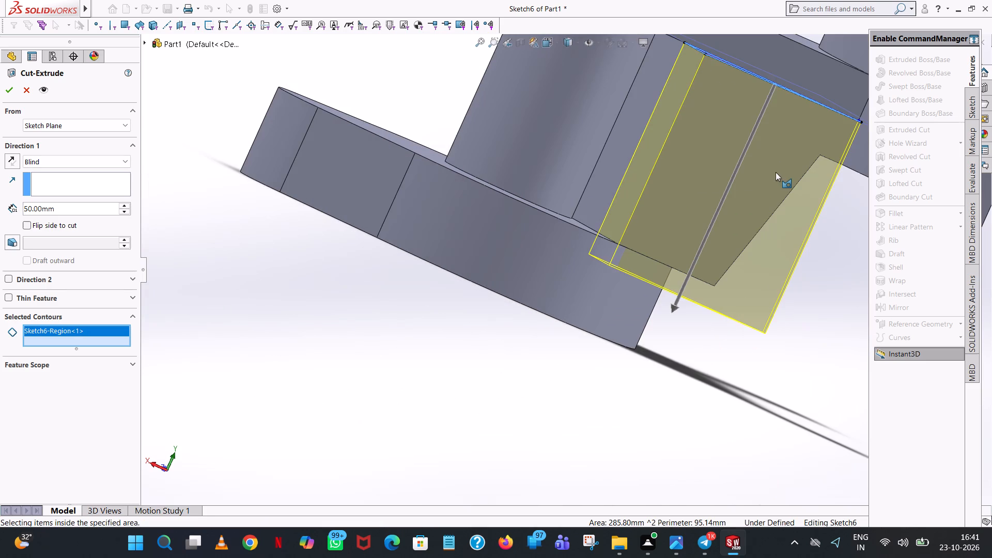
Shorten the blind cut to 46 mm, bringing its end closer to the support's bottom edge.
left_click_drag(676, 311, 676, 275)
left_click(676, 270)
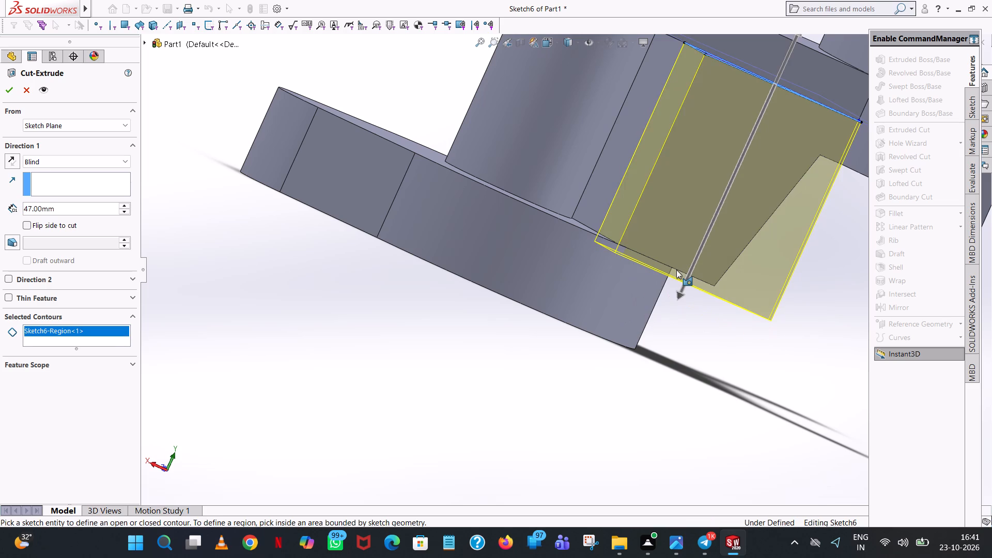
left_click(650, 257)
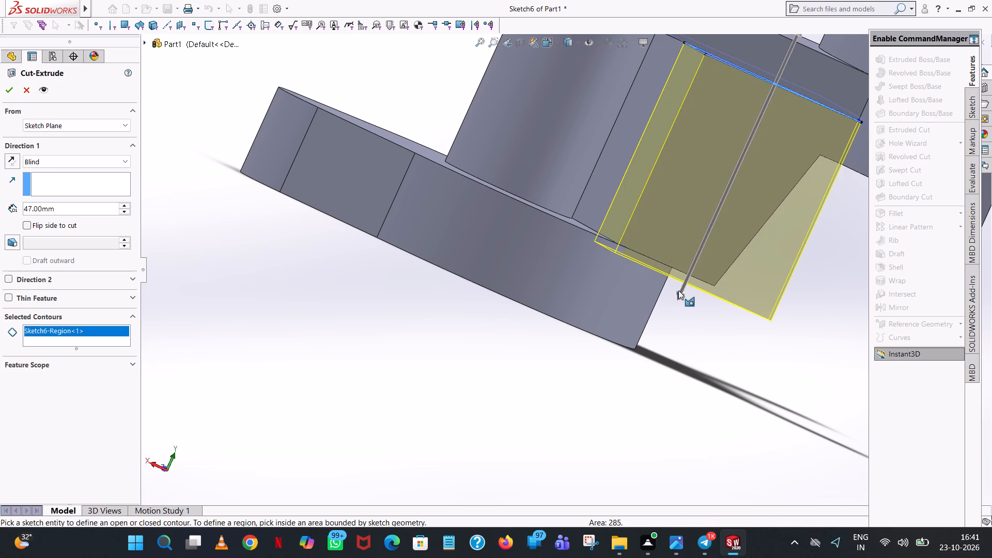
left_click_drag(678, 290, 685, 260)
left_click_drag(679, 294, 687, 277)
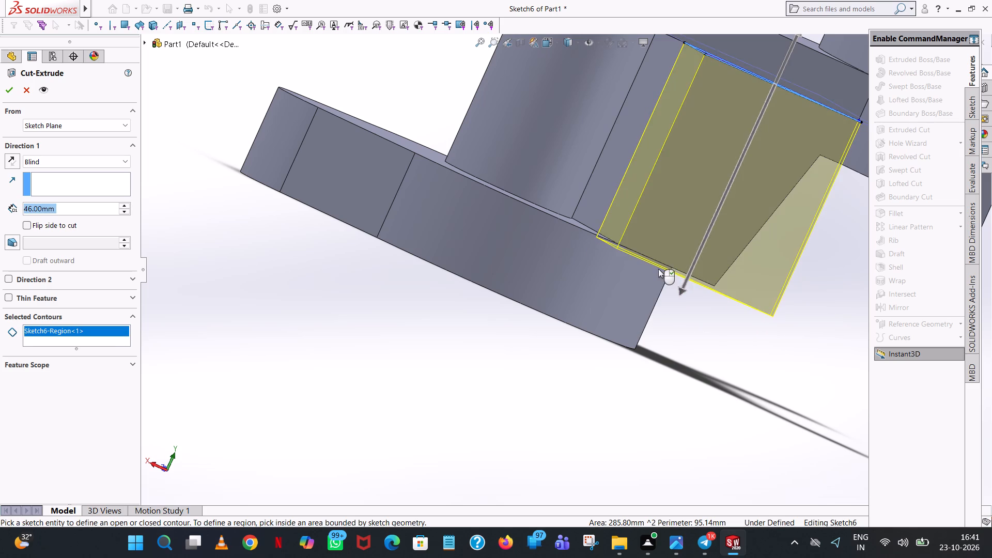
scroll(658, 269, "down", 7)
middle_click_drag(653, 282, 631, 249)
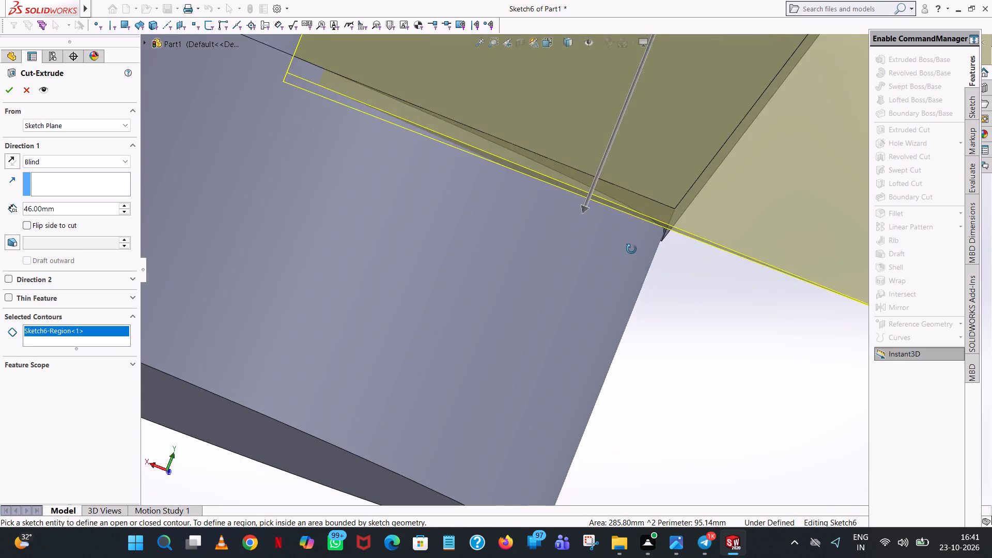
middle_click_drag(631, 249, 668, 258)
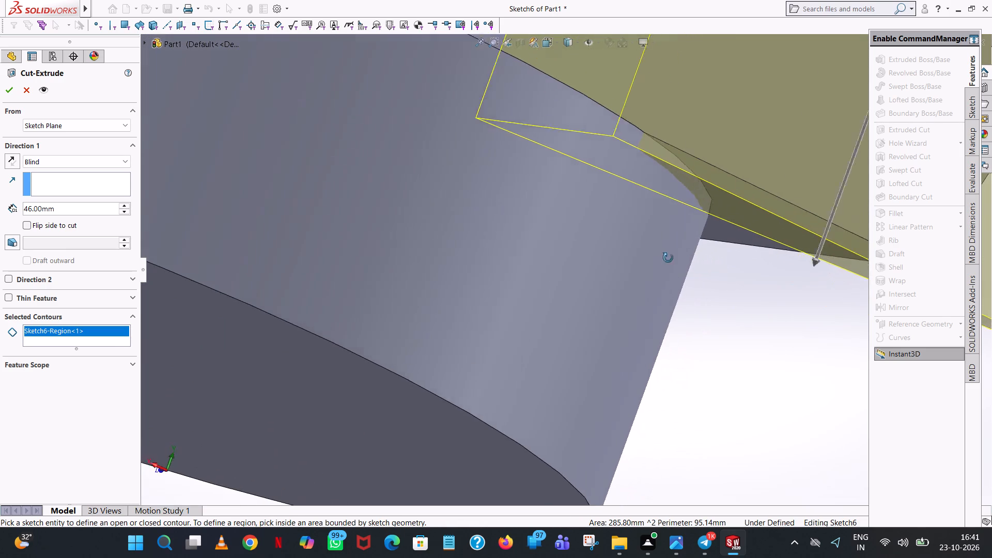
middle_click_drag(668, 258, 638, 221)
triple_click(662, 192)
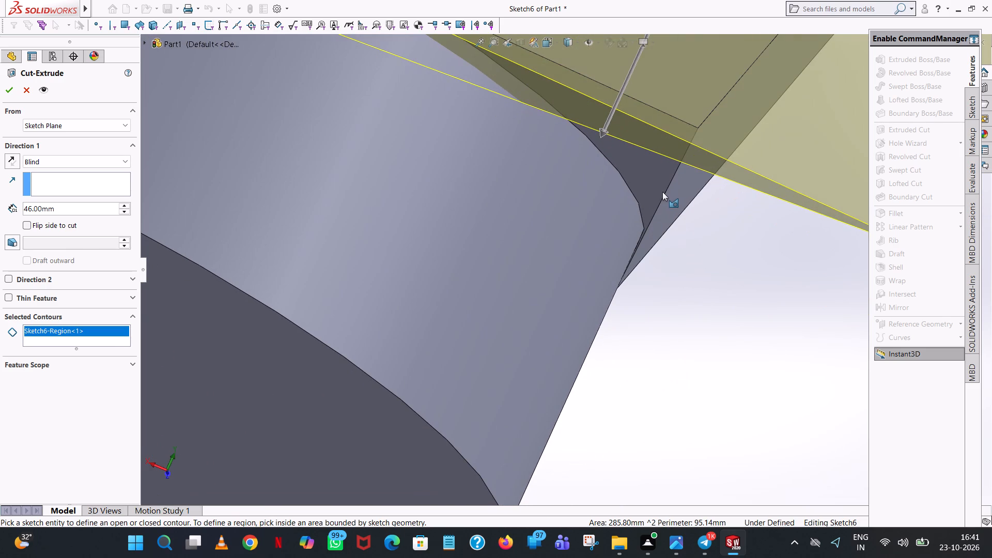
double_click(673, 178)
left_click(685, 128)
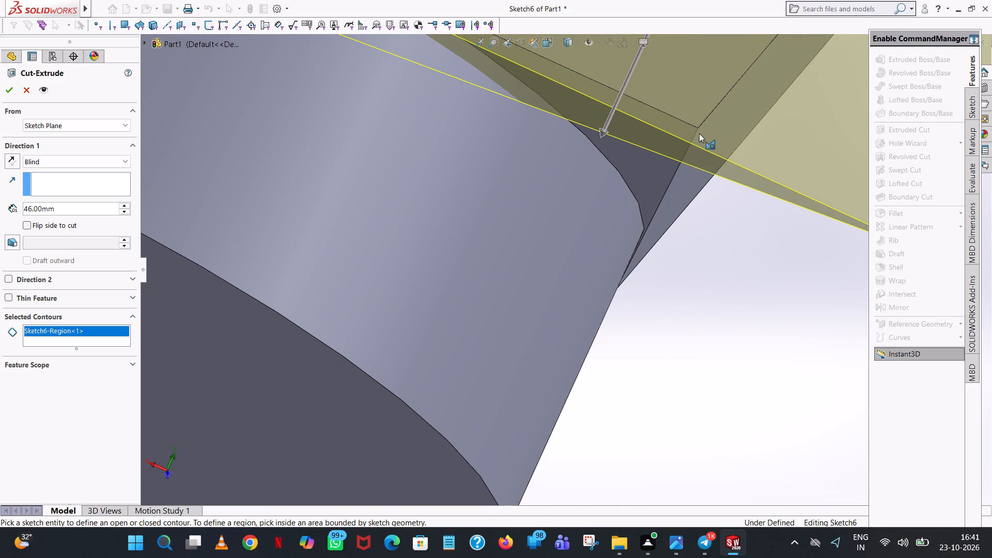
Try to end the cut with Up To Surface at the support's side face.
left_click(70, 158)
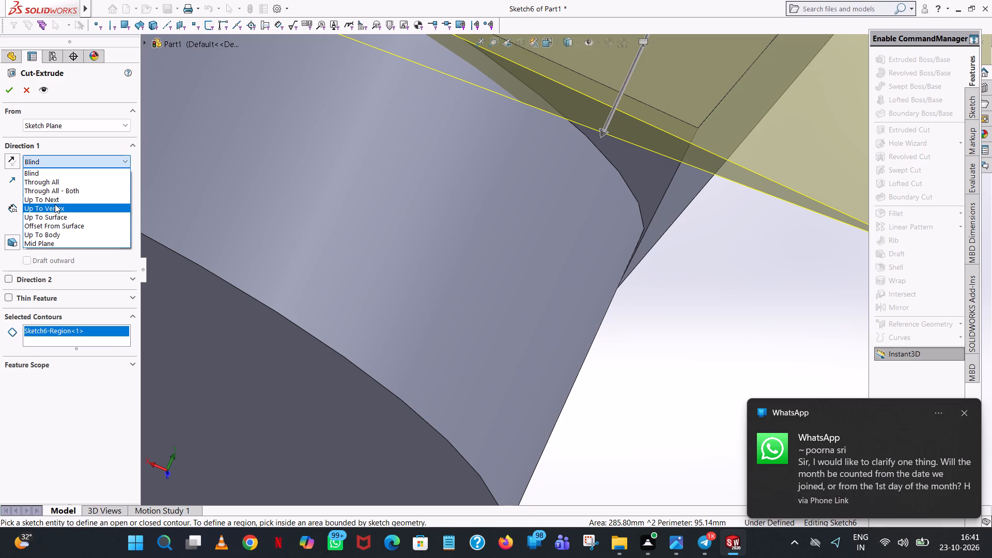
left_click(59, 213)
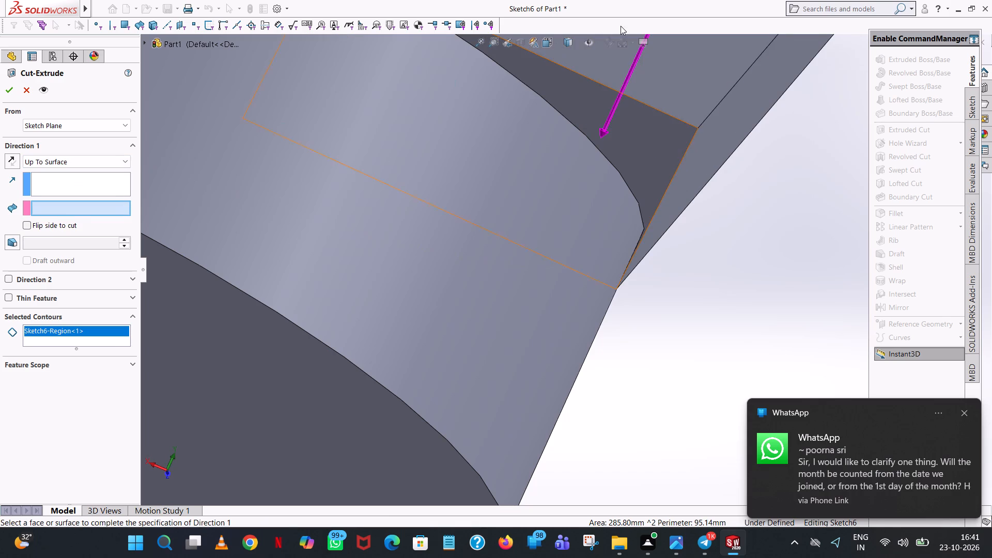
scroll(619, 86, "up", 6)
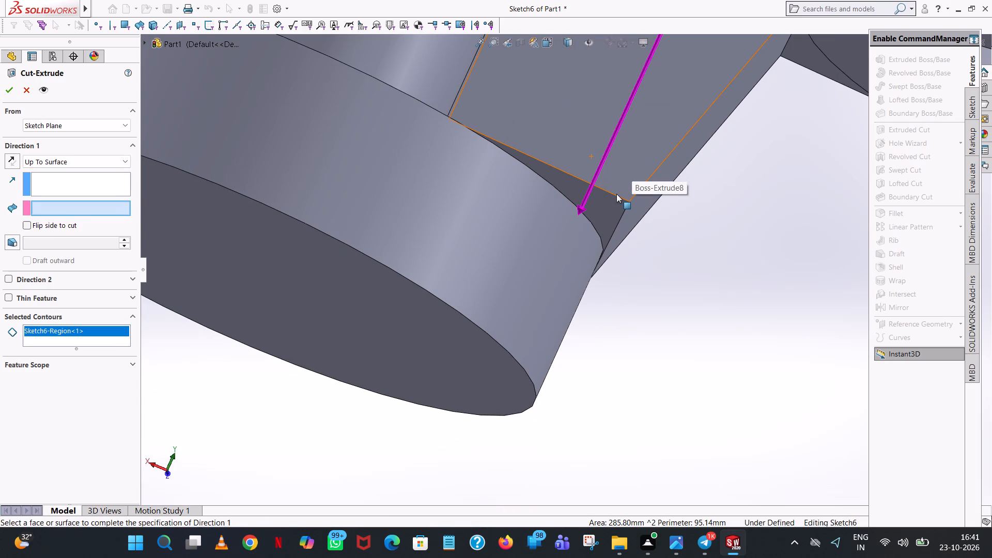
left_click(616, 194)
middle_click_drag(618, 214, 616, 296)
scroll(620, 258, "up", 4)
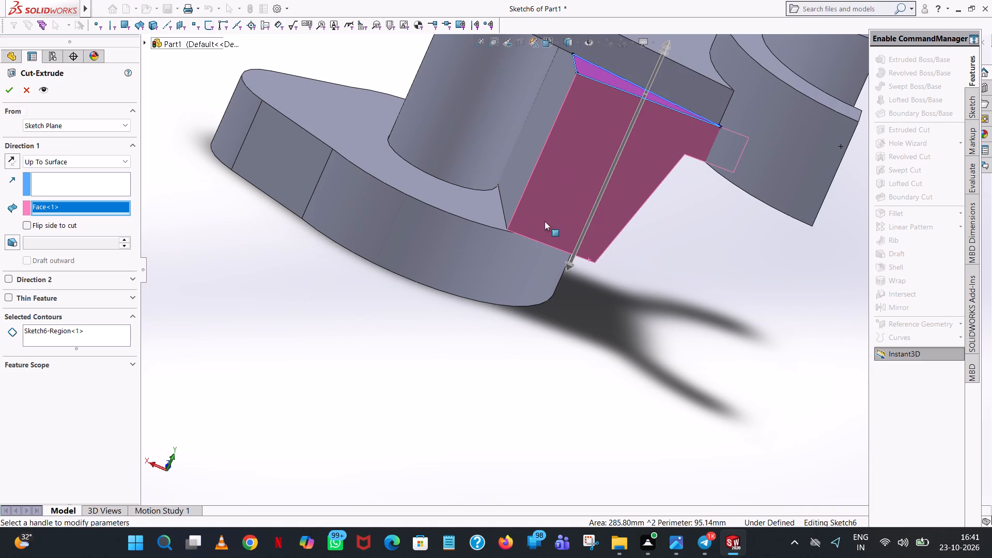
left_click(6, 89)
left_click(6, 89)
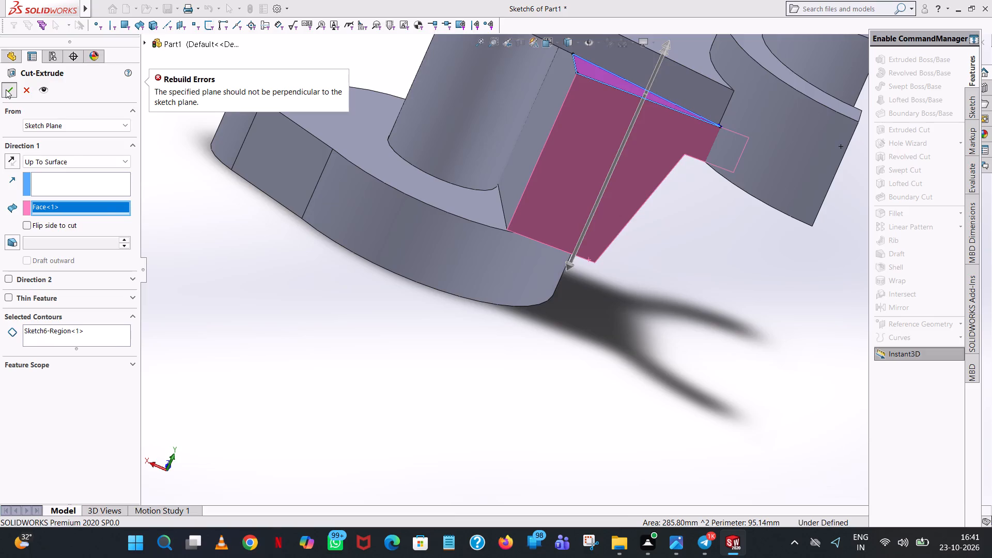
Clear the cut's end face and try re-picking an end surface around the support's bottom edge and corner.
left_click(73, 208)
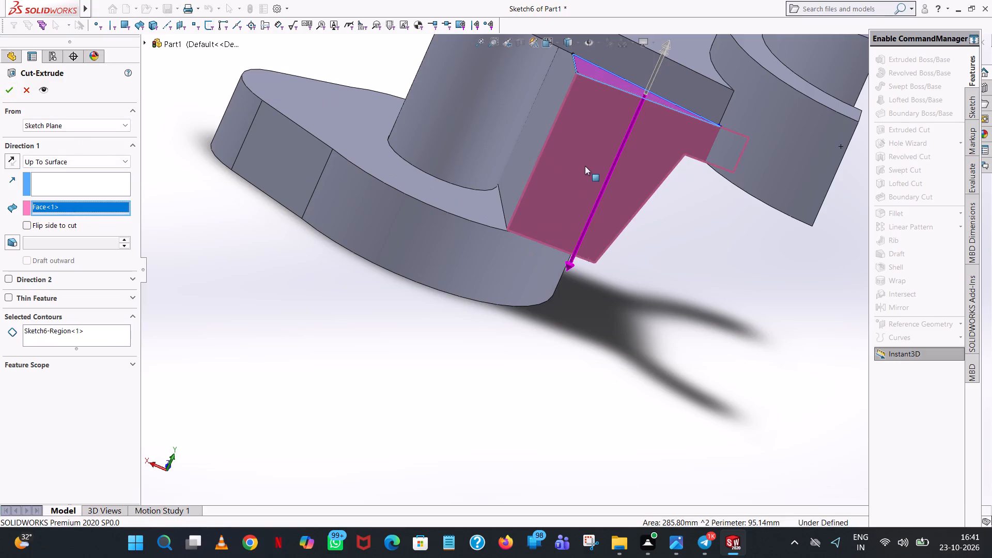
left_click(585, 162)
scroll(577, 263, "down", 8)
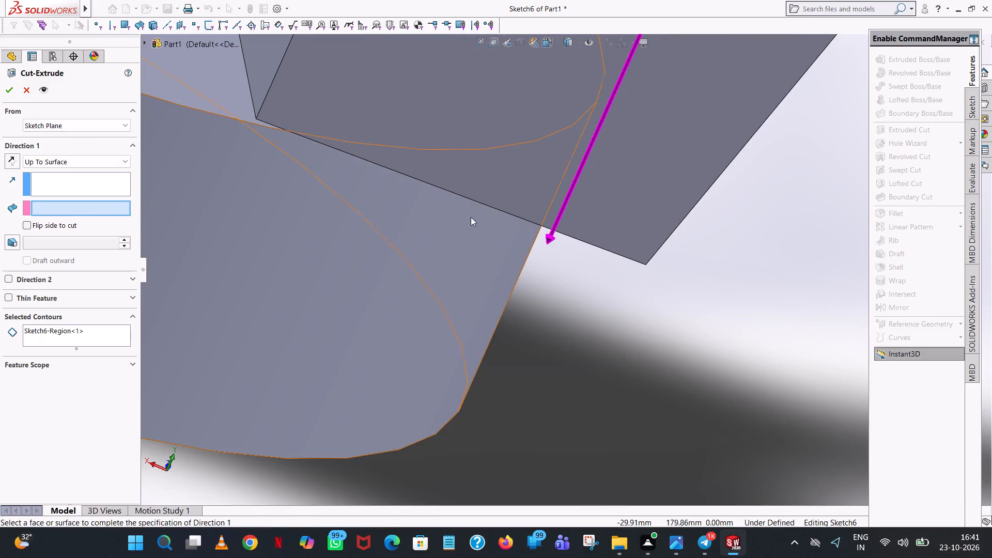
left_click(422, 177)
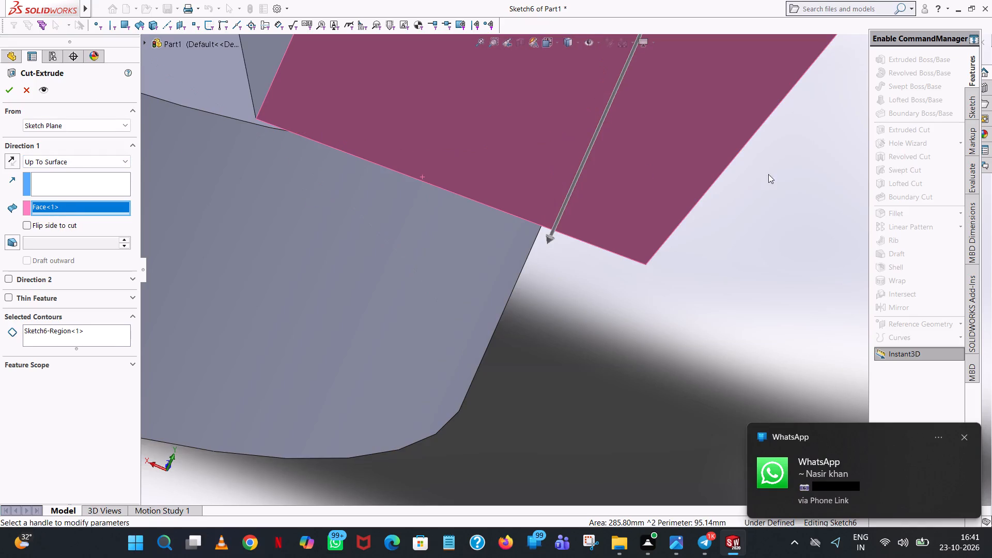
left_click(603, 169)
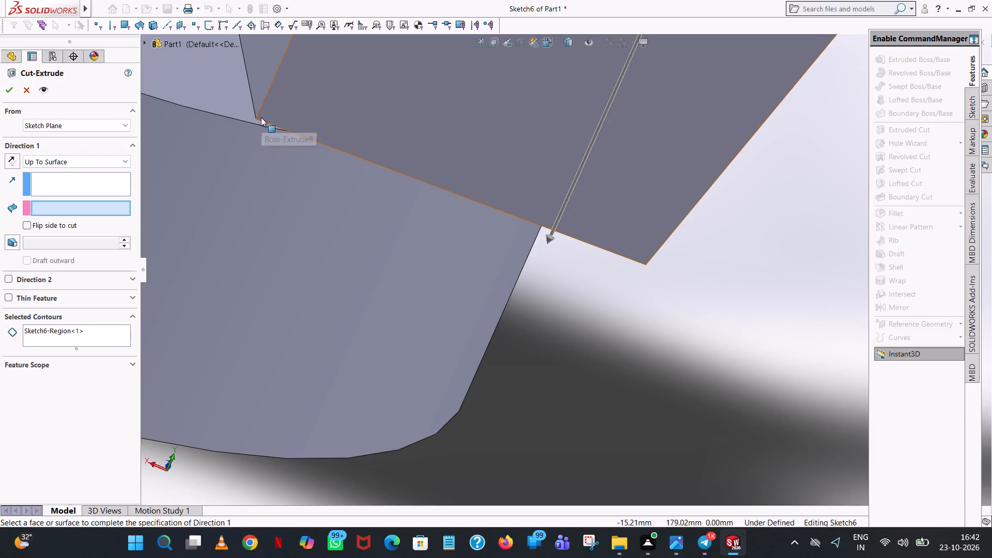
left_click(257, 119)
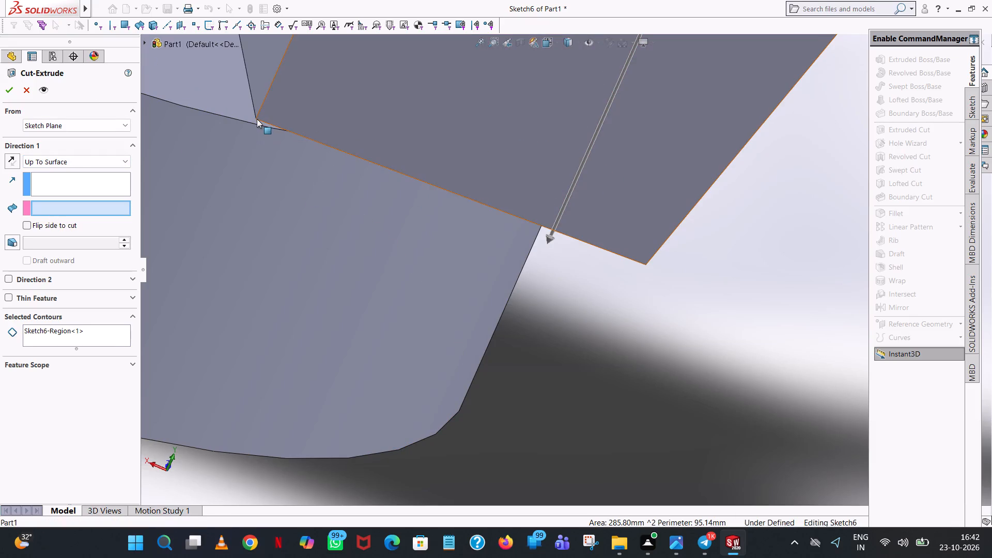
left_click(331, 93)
Finish the extruded cut with an Up To Vertex end condition, referencing the support's bottom edge where it meets the cam body.
left_click(91, 158)
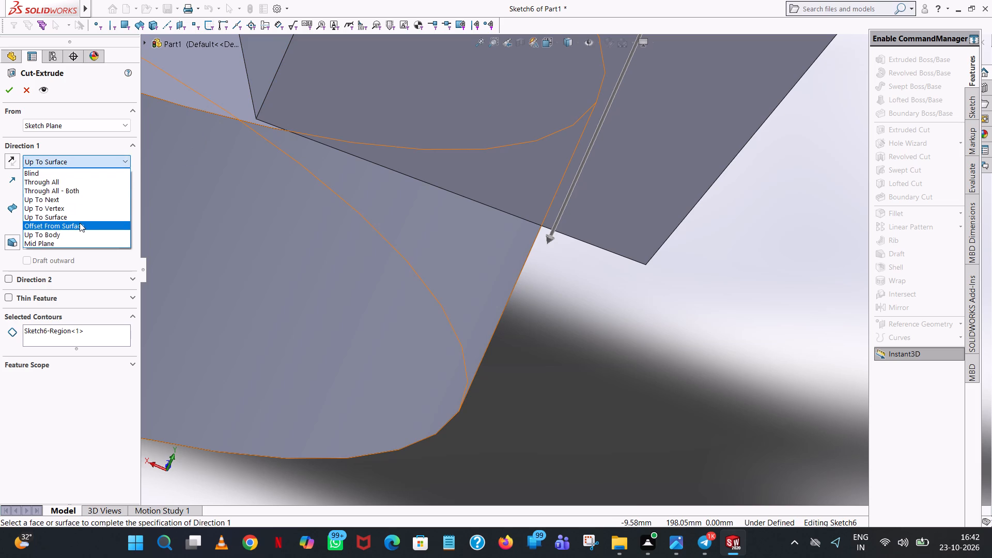
left_click(68, 207)
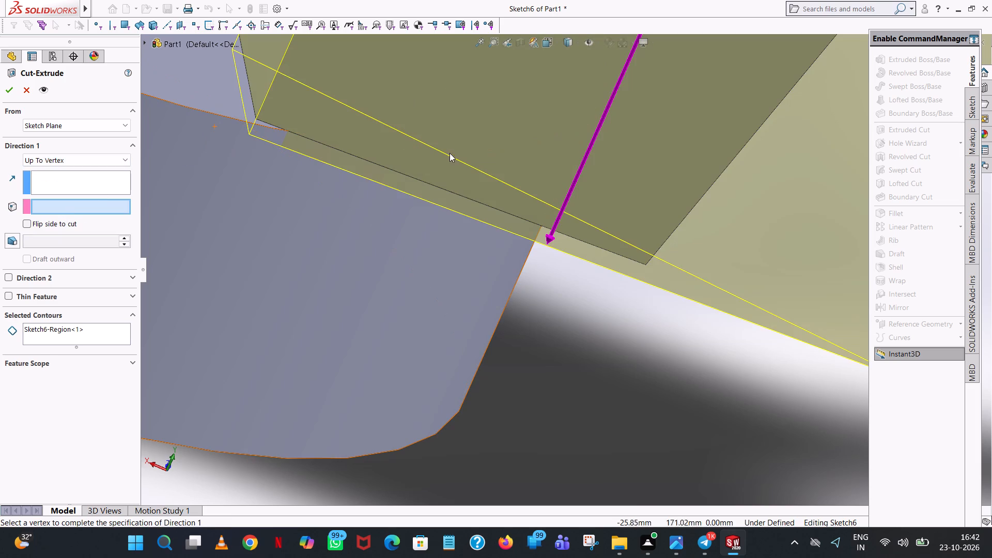
scroll(492, 161, "up", 3)
middle_click_drag(724, 317, 733, 242)
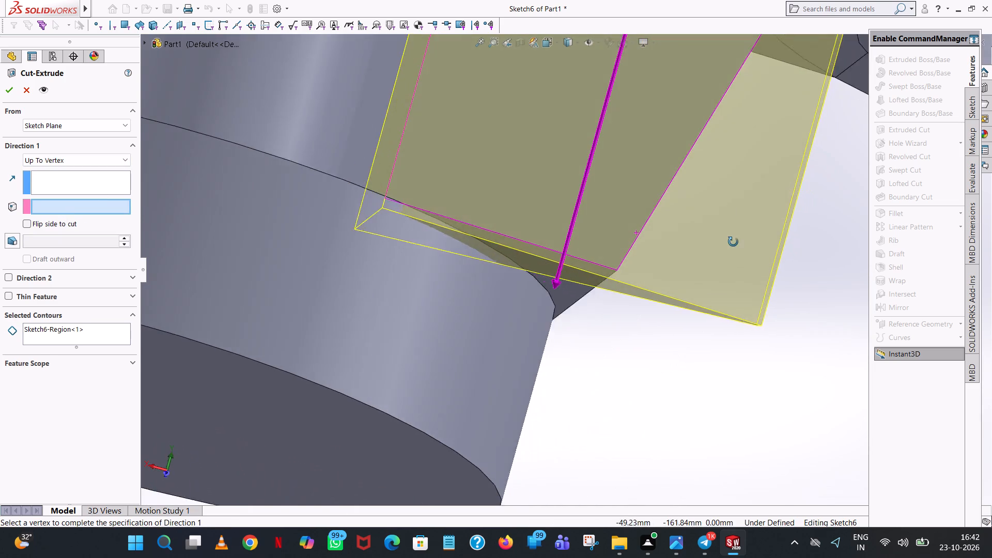
middle_click_drag(733, 242, 730, 307)
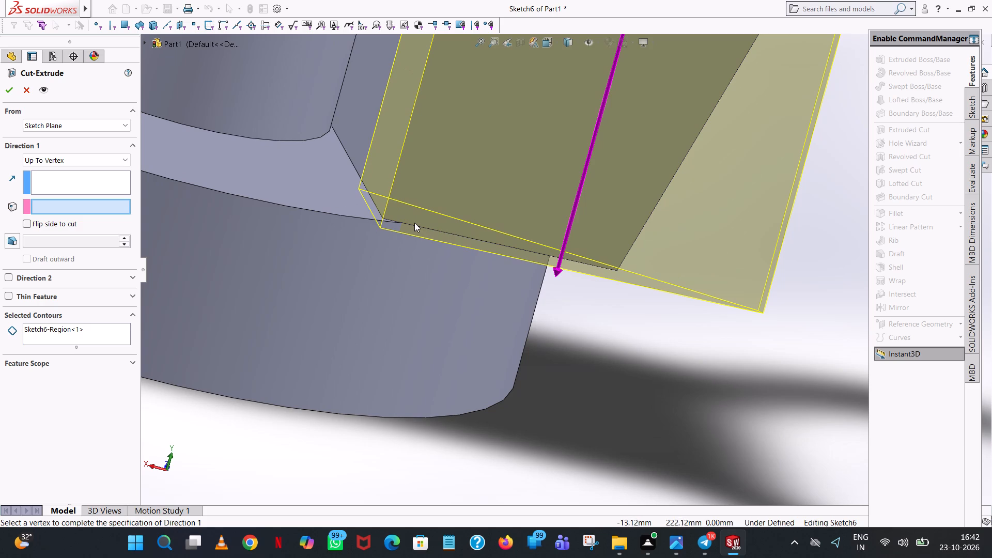
left_click(409, 224)
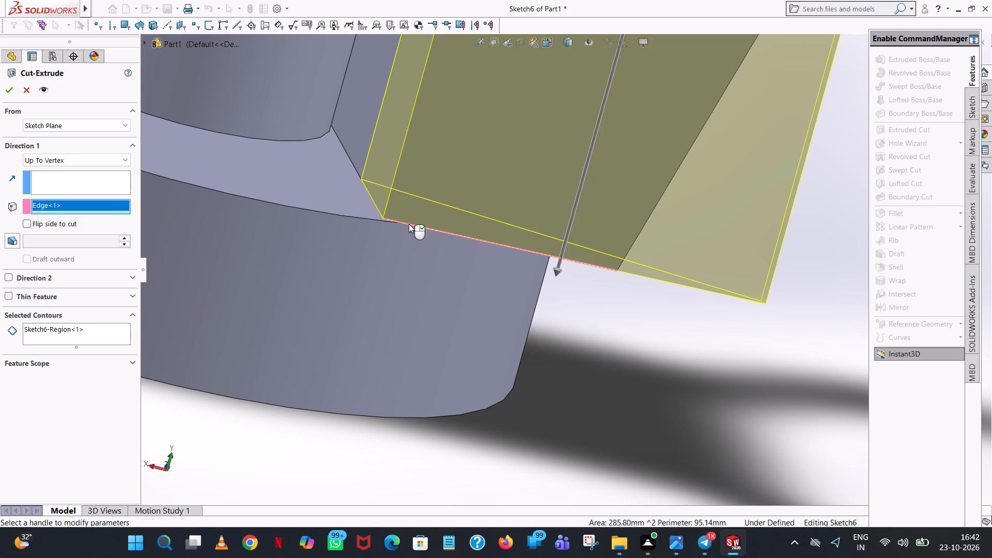
left_click(3, 91)
Examine the trimmed support from several sides and preview a section view through the Front Plane, without keeping the section.
scroll(624, 294, "up", 4)
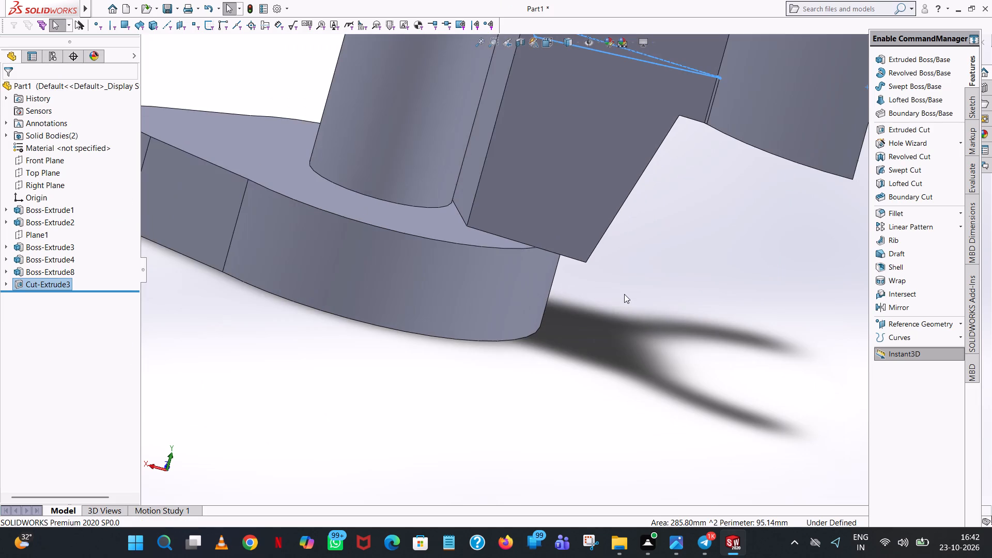
middle_click_drag(624, 294, 698, 185)
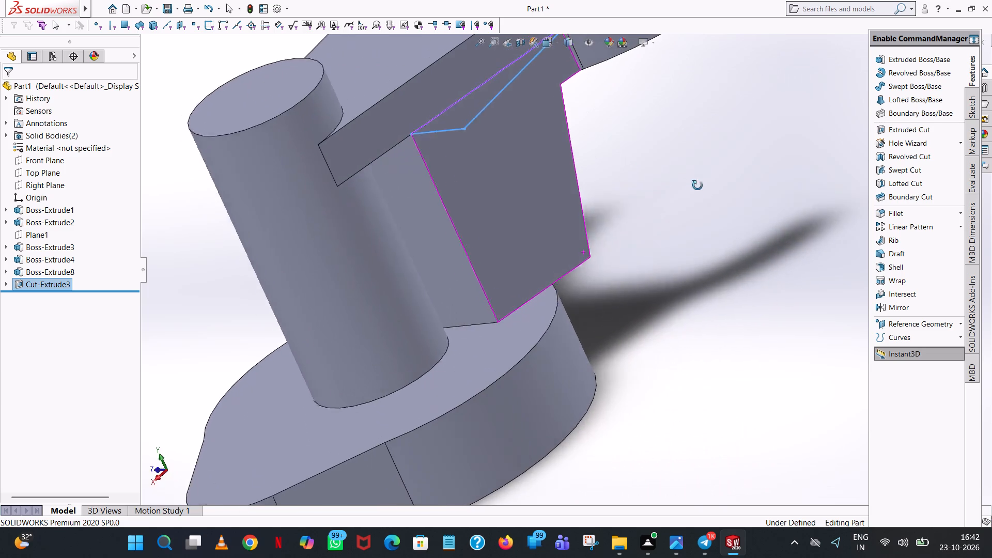
middle_click_drag(698, 185, 722, 122)
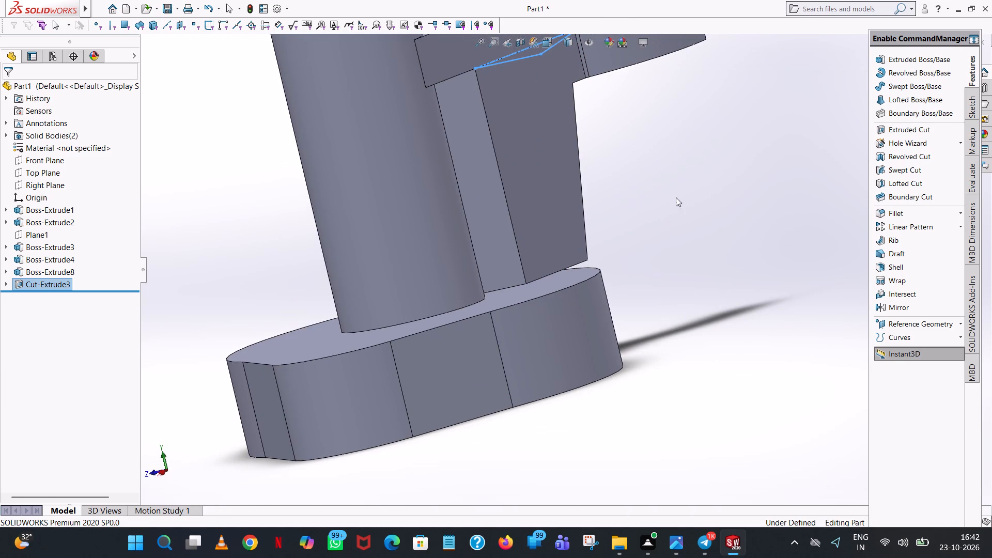
scroll(692, 200, "up", 3)
middle_click_drag(692, 200, 347, 269)
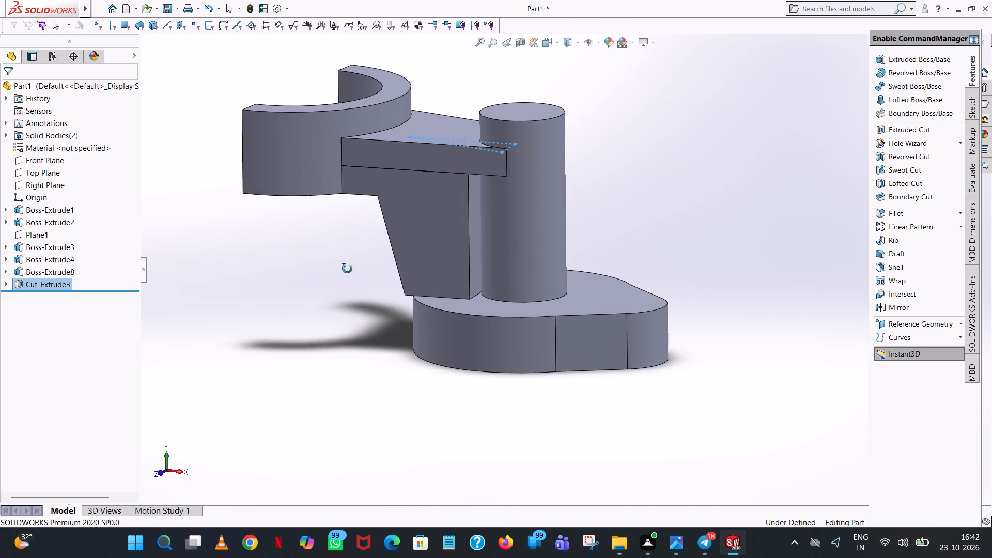
middle_click_drag(347, 269, 354, 271)
left_click(848, 98)
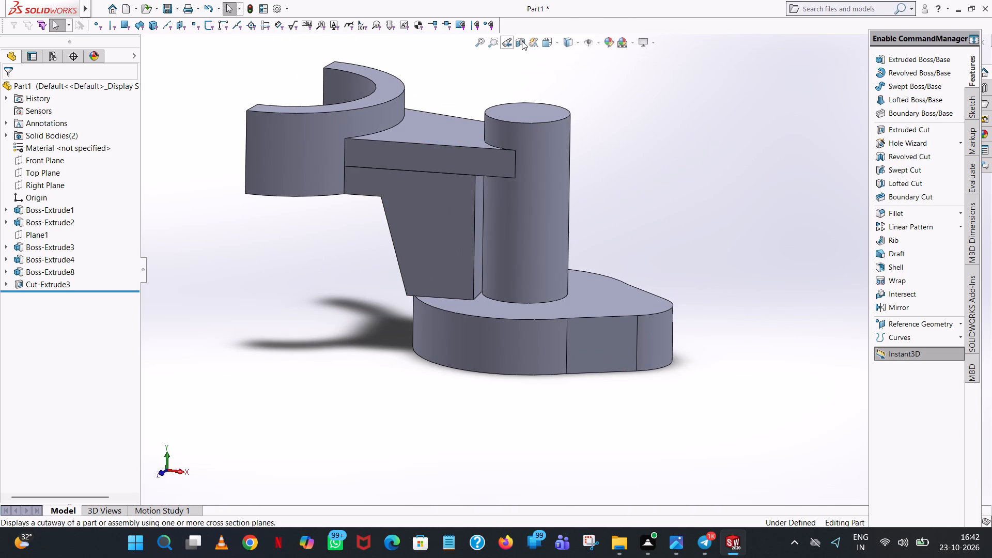
left_click(522, 41)
middle_click_drag(575, 195, 613, 185)
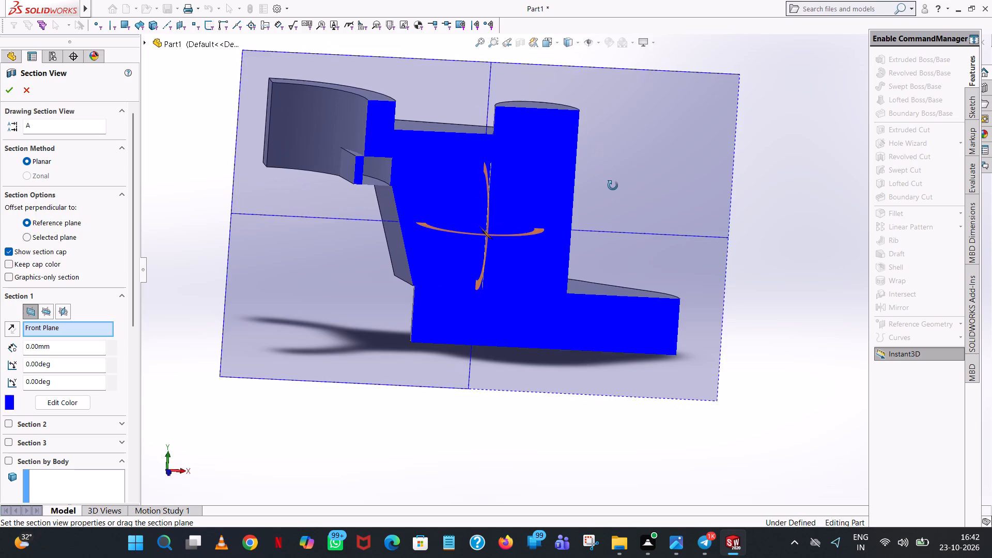
middle_click_drag(613, 185, 611, 159)
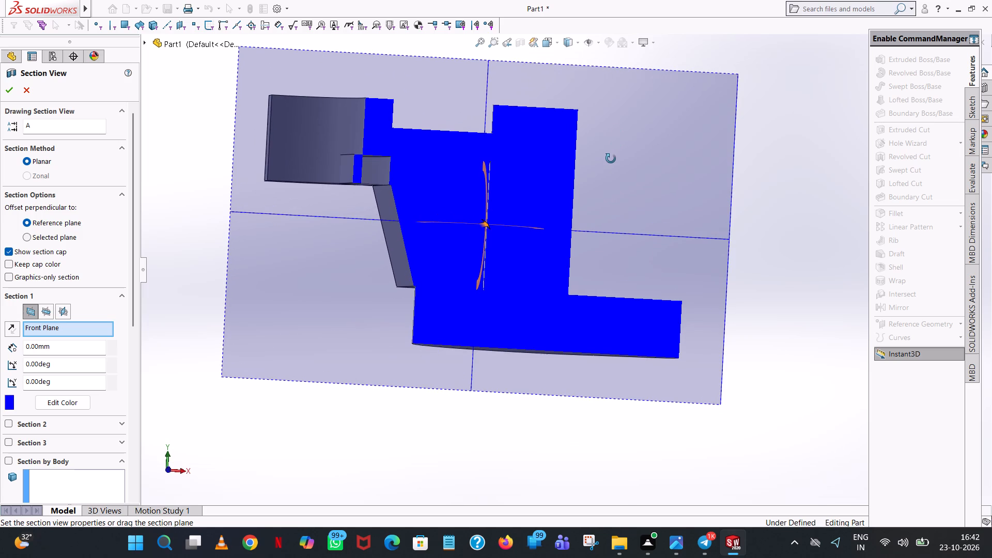
middle_click_drag(611, 159, 592, 167)
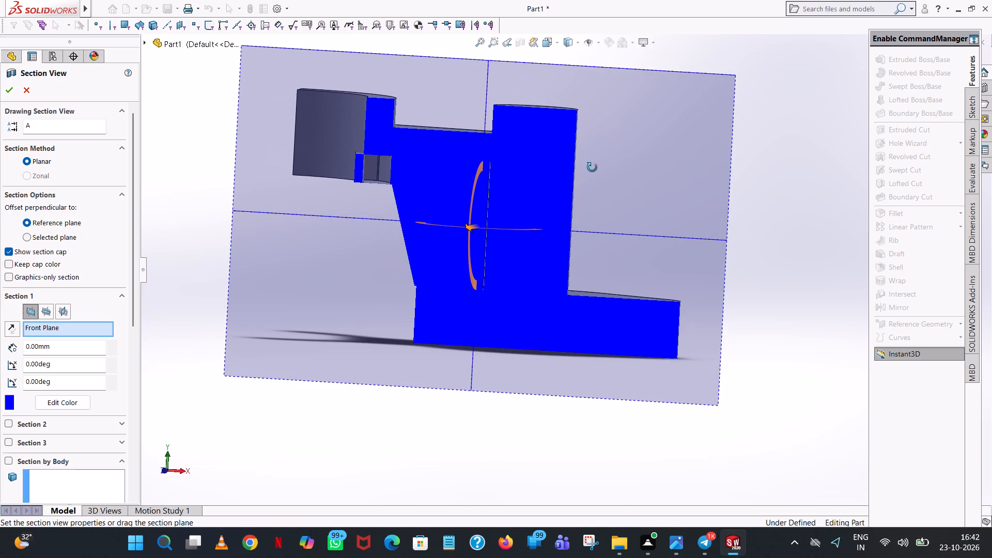
middle_click_drag(592, 167, 596, 185)
scroll(474, 253, "down", 6)
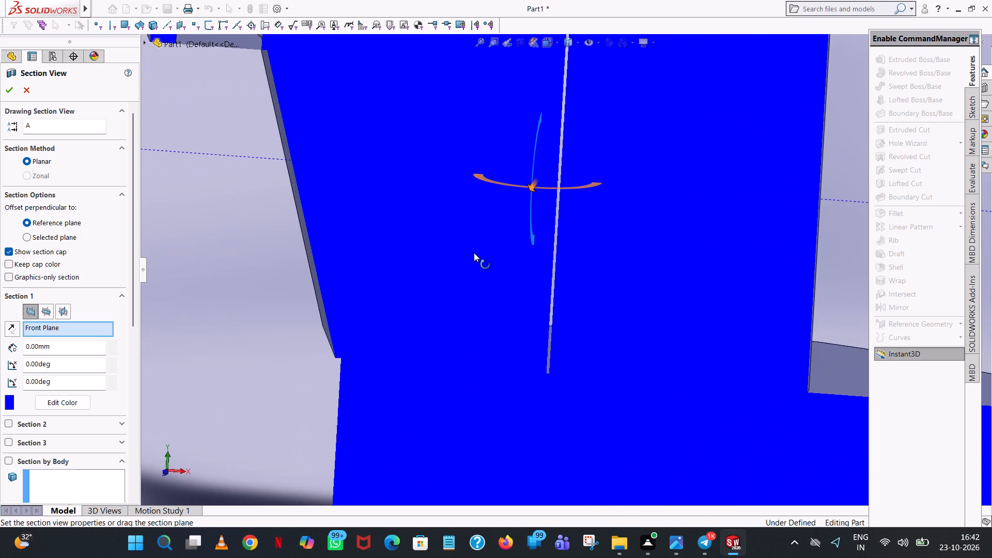
scroll(473, 253, "up", 6)
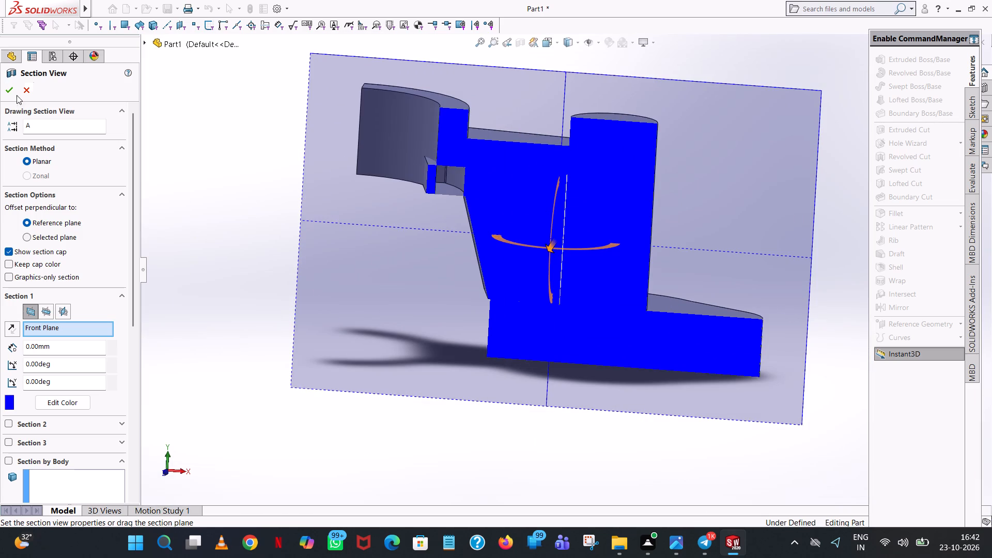
left_click(26, 92)
Start a new extruded cut on the part with the half ring and arm in view.
middle_click_drag(499, 187, 581, 333)
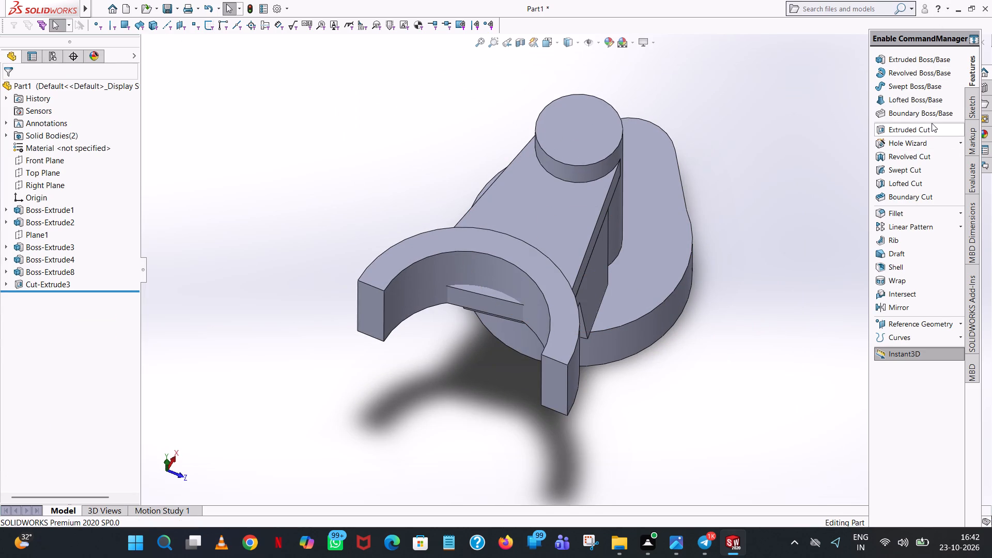
left_click(930, 124)
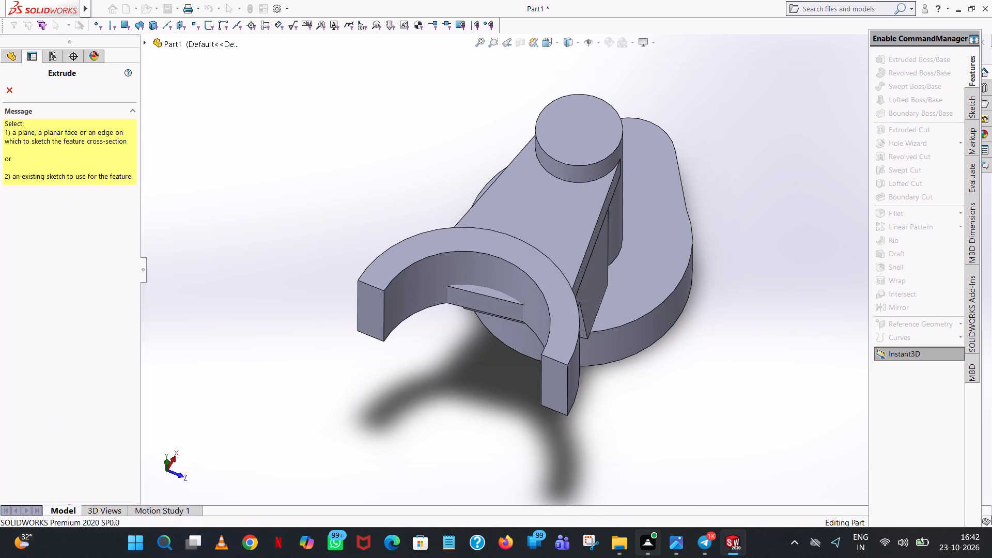
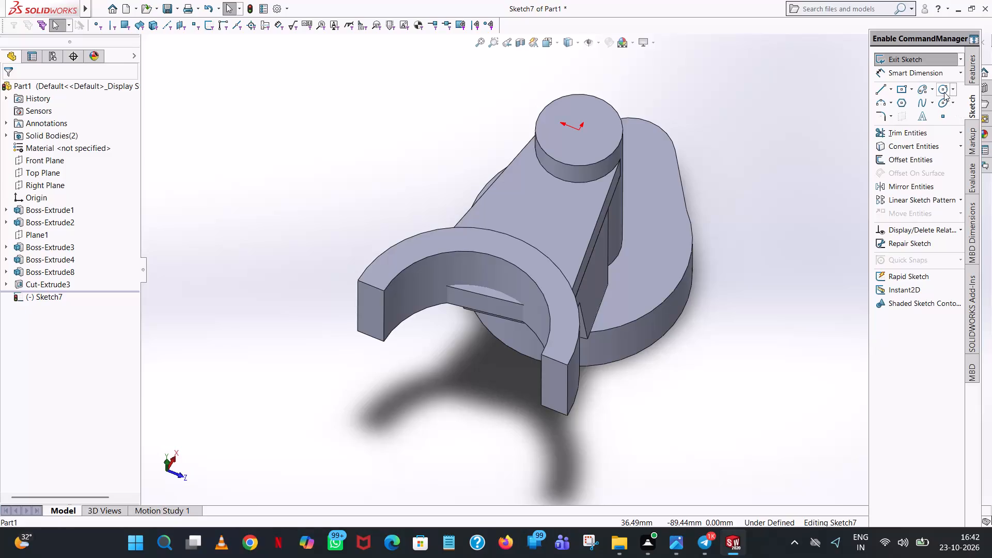
Sketch a circle of about 30 mm radius concentric with the half ring, reaching its inner edge.
left_click(943, 90)
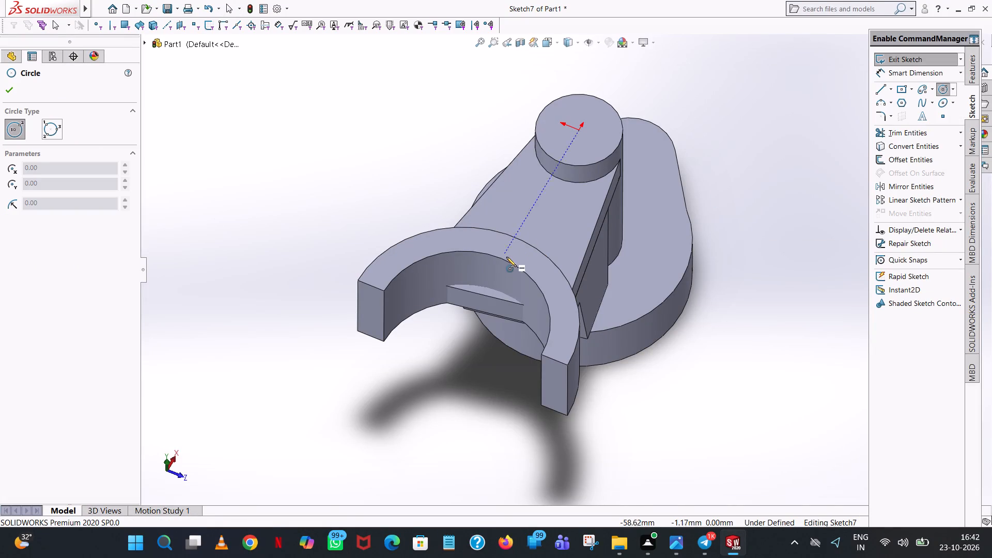
middle_click_drag(508, 274, 514, 353)
middle_click_drag(514, 354, 514, 375)
left_click(466, 357)
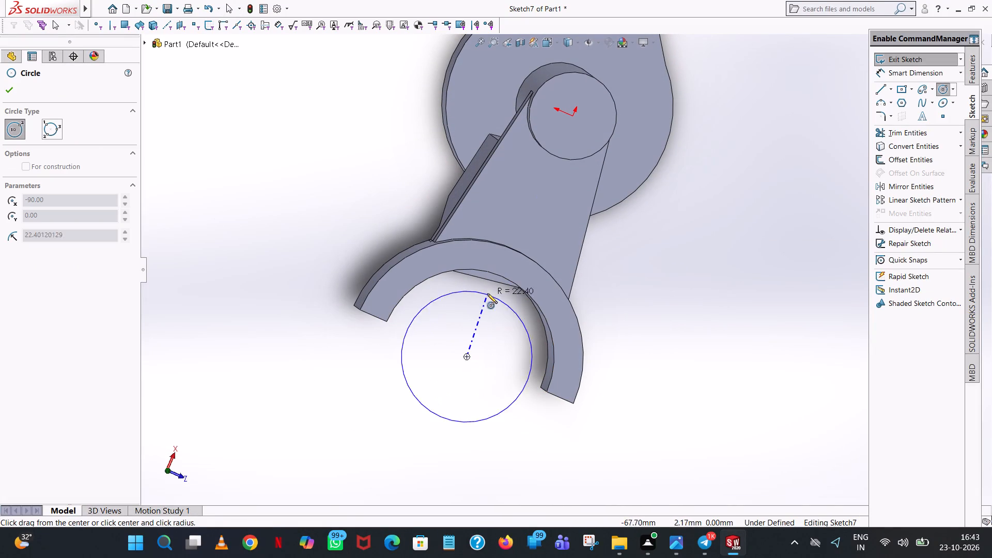
left_click(493, 272)
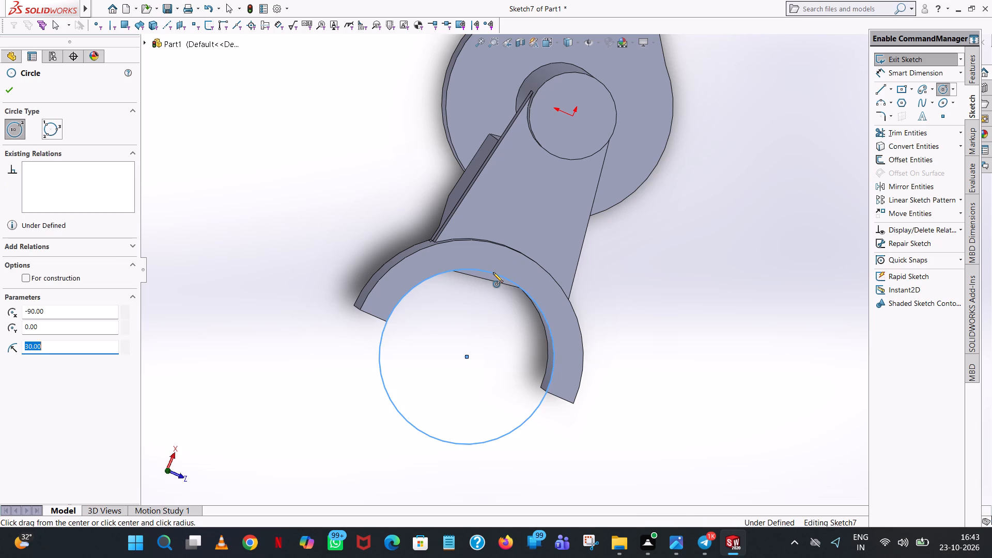
right_click(493, 272)
left_click(527, 282)
Dimension the diameter of the circle inside the half ring with Smart Dimension.
middle_click_drag(644, 360, 632, 302)
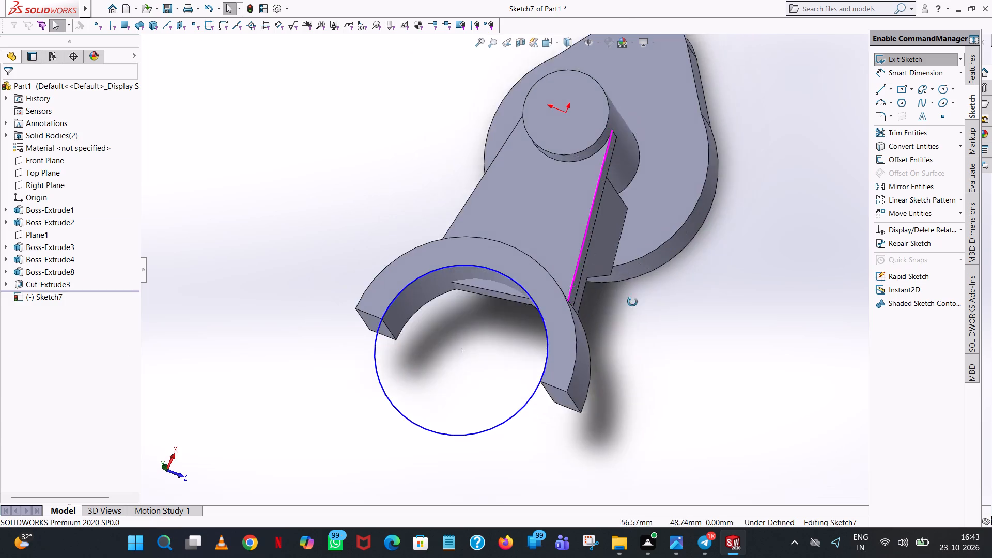
middle_click_drag(632, 302, 643, 258)
middle_click_drag(644, 249, 644, 224)
middle_click_drag(652, 365, 629, 324)
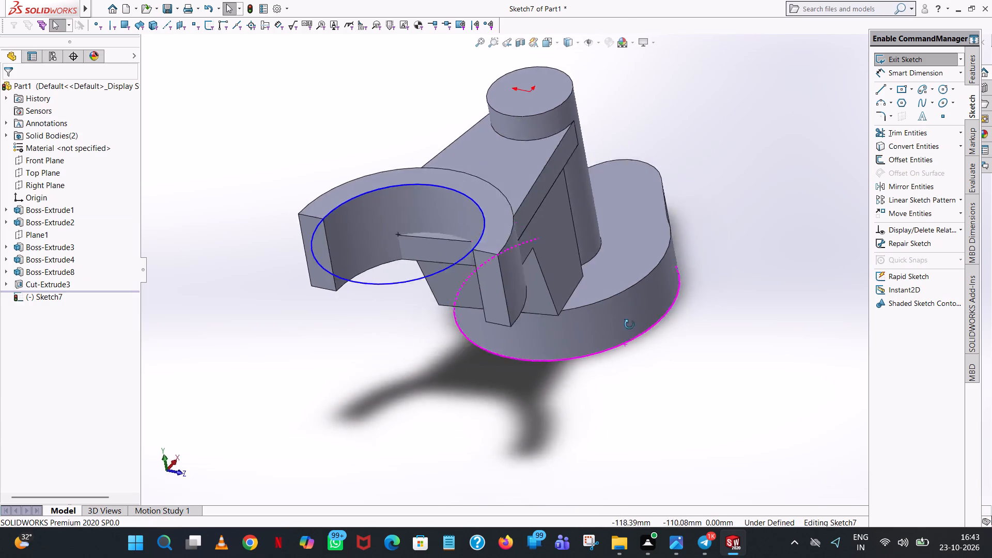
middle_click_drag(629, 324, 646, 400)
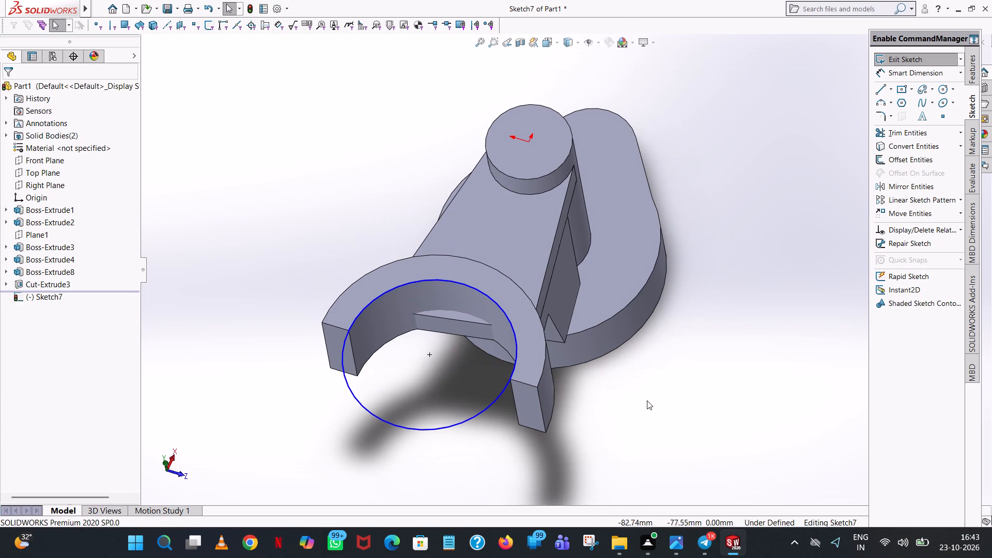
left_click(881, 76)
left_click(371, 303)
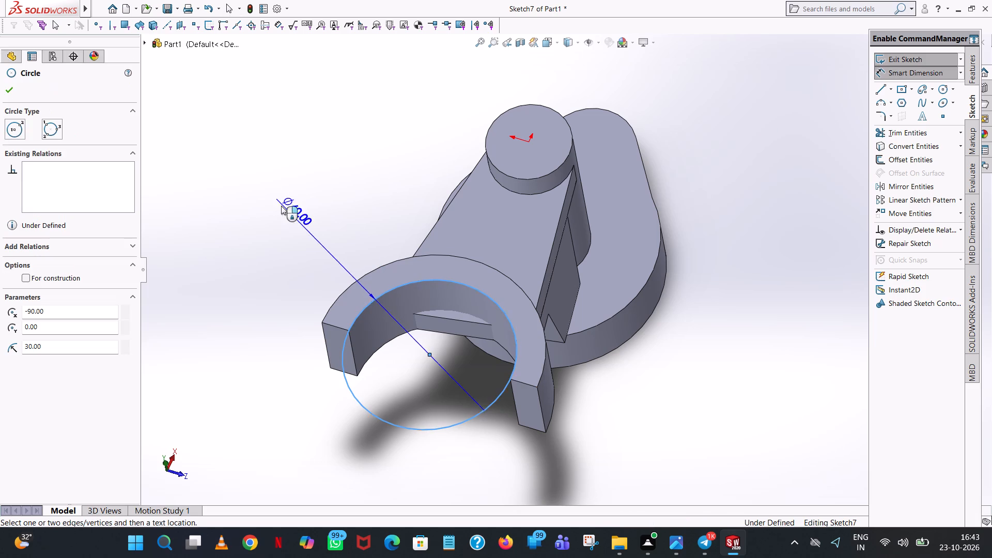
left_click(233, 167)
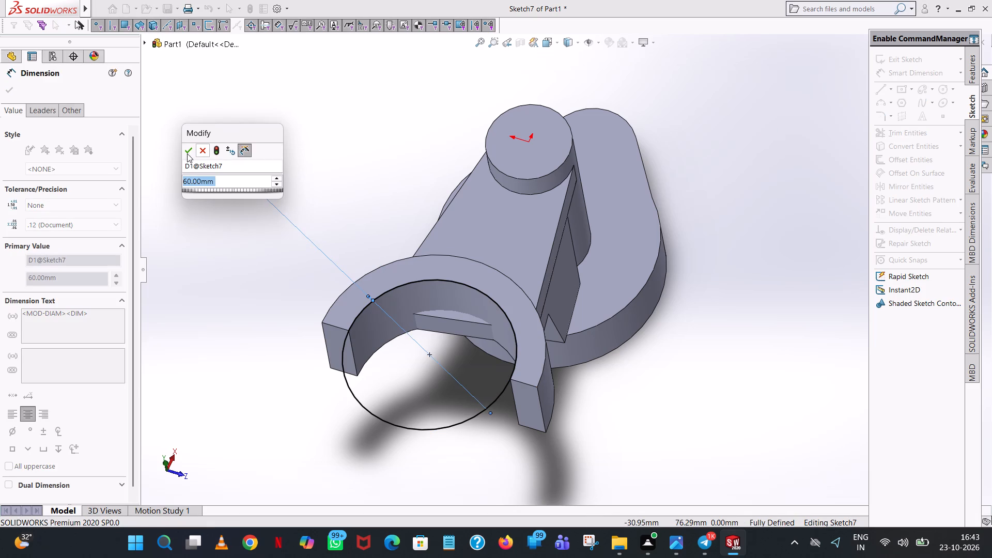
left_click(184, 151)
left_click(323, 121)
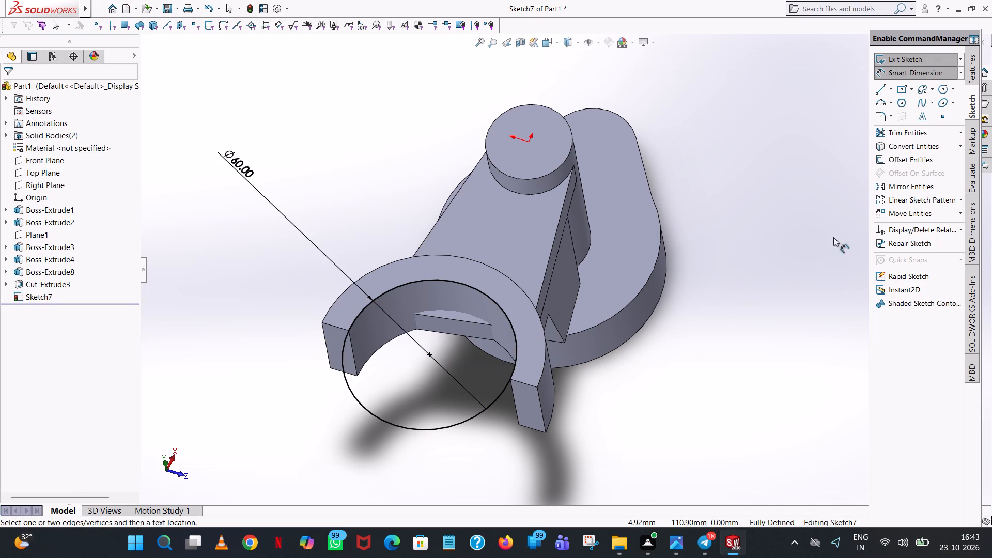
Cut the circle downward with a Blind extruded cut 46 mm deep, clearing arm and support material inside the half ring.
left_click(971, 65)
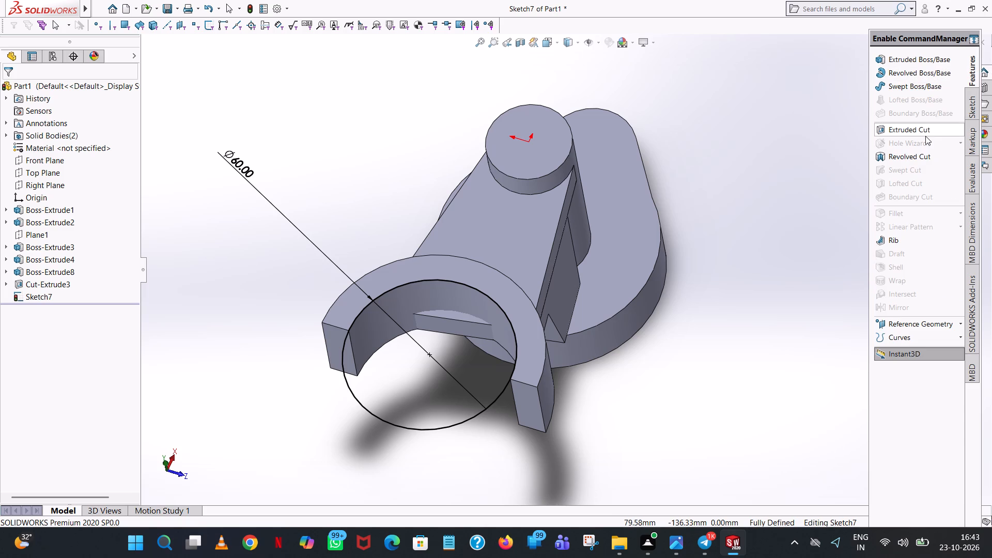
left_click(925, 136)
middle_click_drag(600, 367, 598, 281)
scroll(597, 363, "down", 1)
left_click(9, 86)
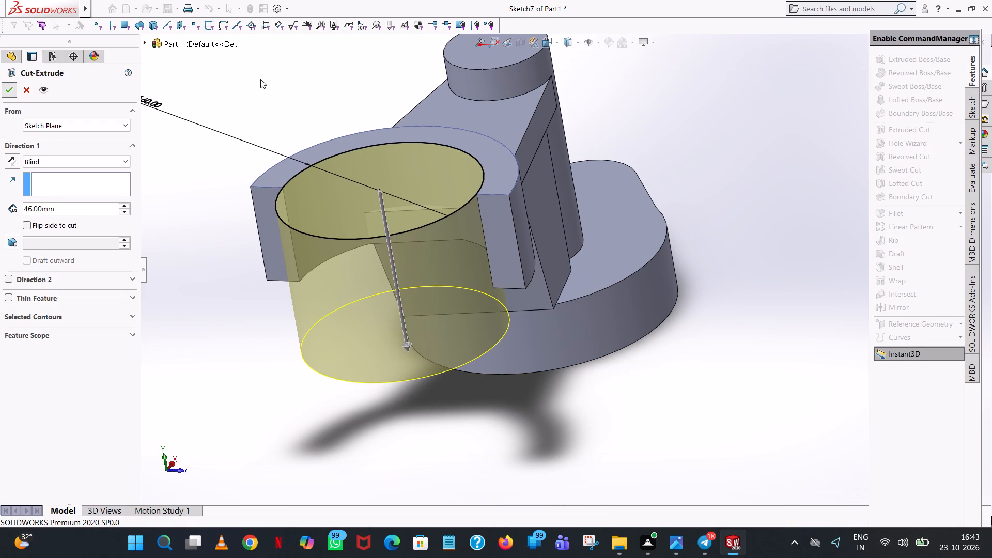
left_click(263, 79)
Examine the half ring's inner face, the arm and the support from above, the side and below after the cut.
scroll(404, 147, "up", 1)
middle_click_drag(405, 147, 433, 277)
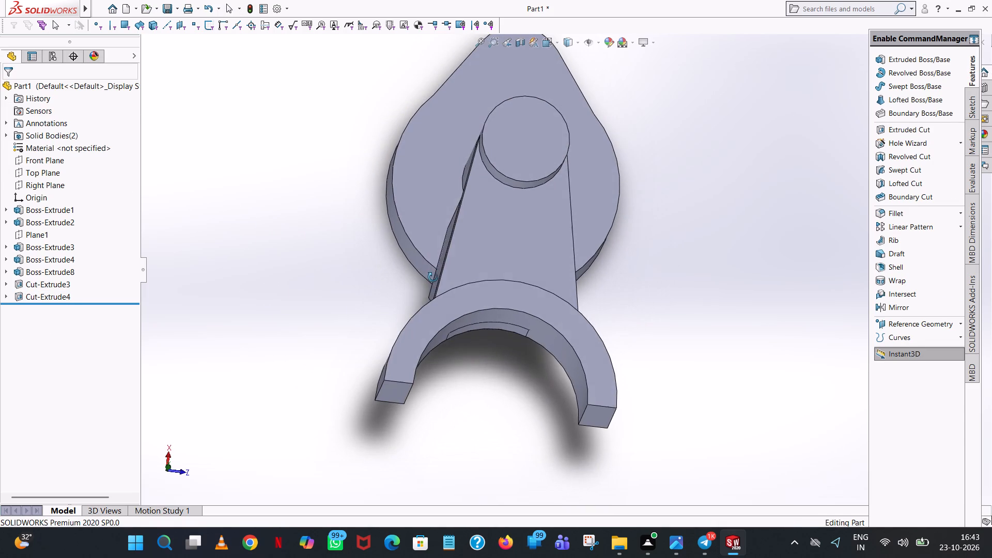
middle_click_drag(433, 277, 433, 278)
scroll(518, 336, "down", 6)
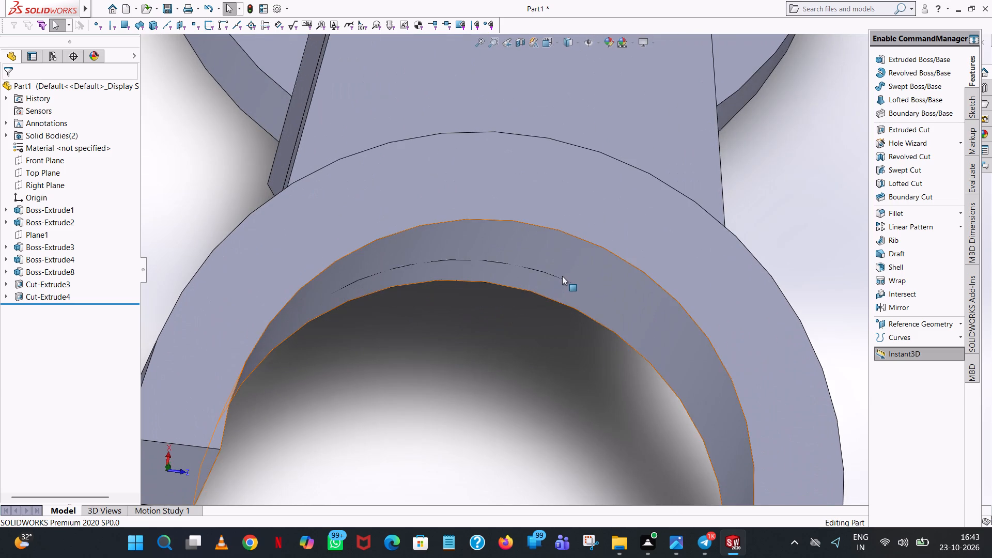
scroll(568, 273, "up", 13)
scroll(568, 273, "down", 6)
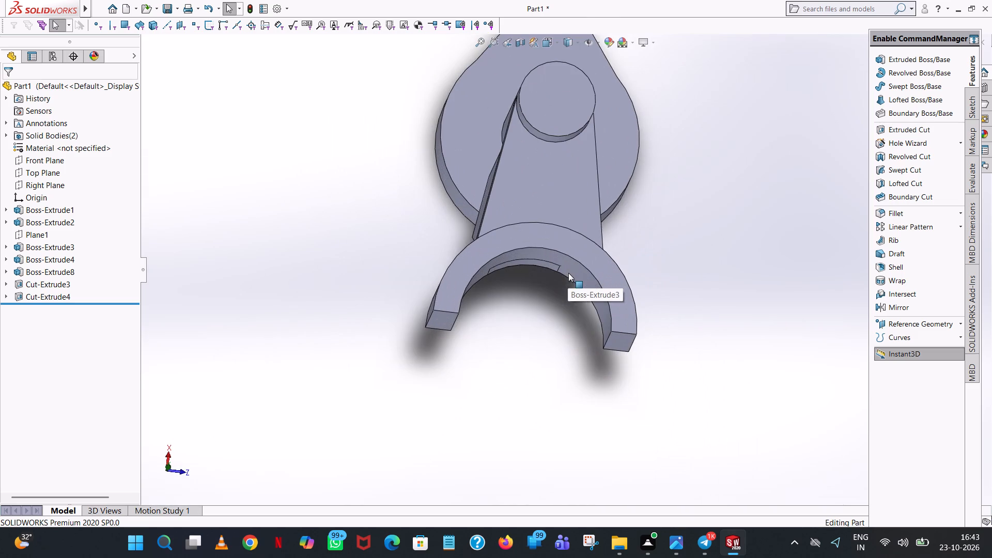
middle_click_drag(569, 272, 680, 4)
scroll(679, 8, "up", 1)
middle_click_drag(680, 4, 699, 226)
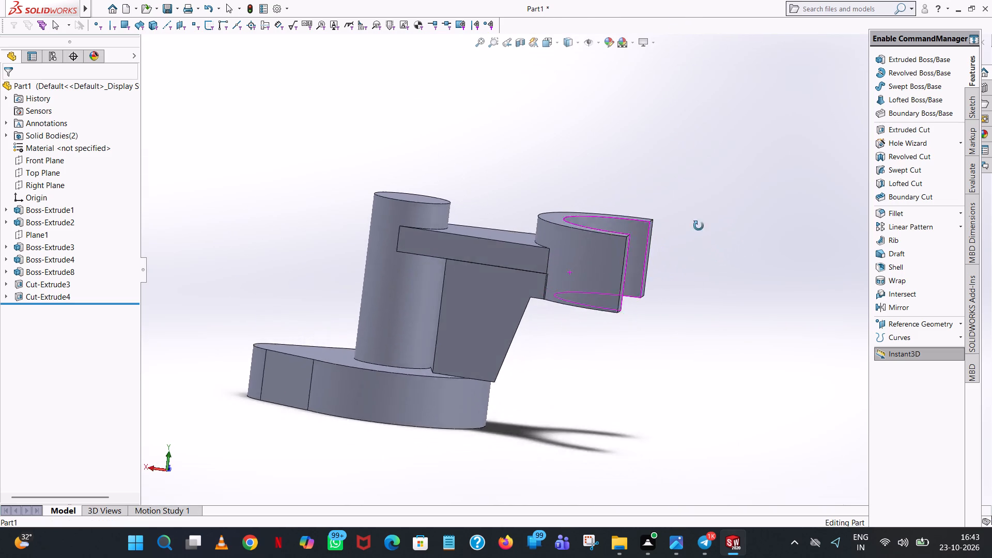
middle_click_drag(699, 226, 696, 244)
scroll(512, 418, "down", 4)
scroll(445, 323, "up", 1)
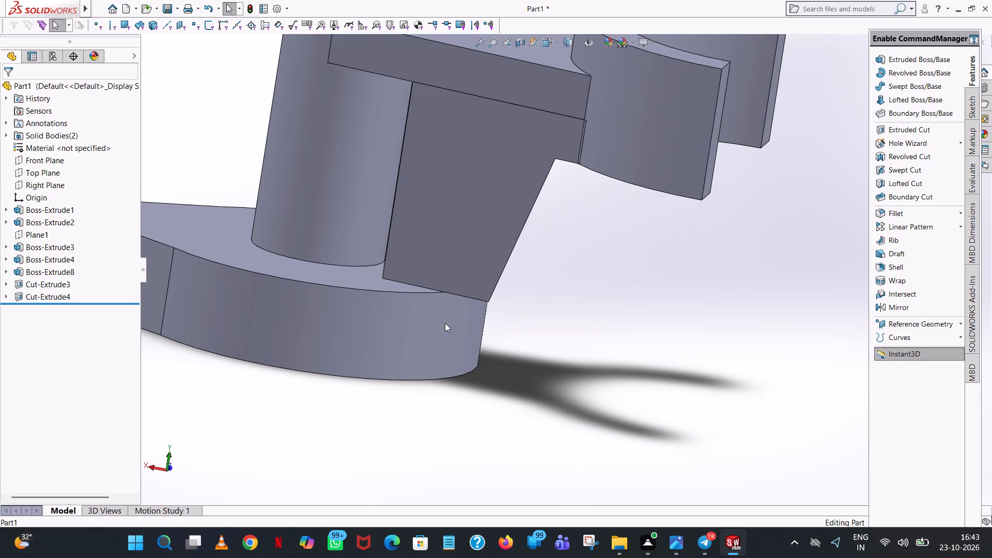
middle_click_drag(545, 307, 528, 290)
middle_click_drag(507, 258, 495, 220)
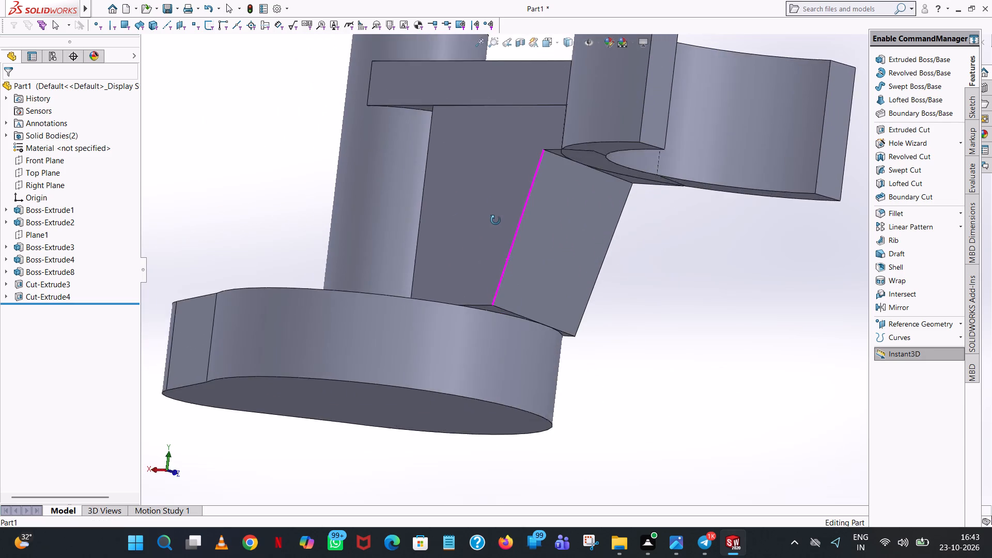
middle_click_drag(495, 220, 481, 66)
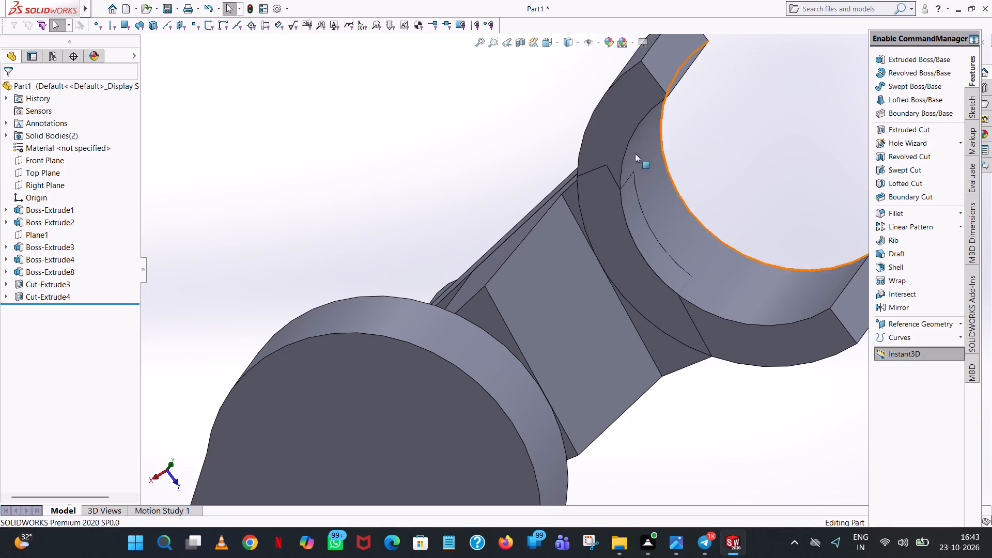
middle_click_drag(770, 396, 793, 486)
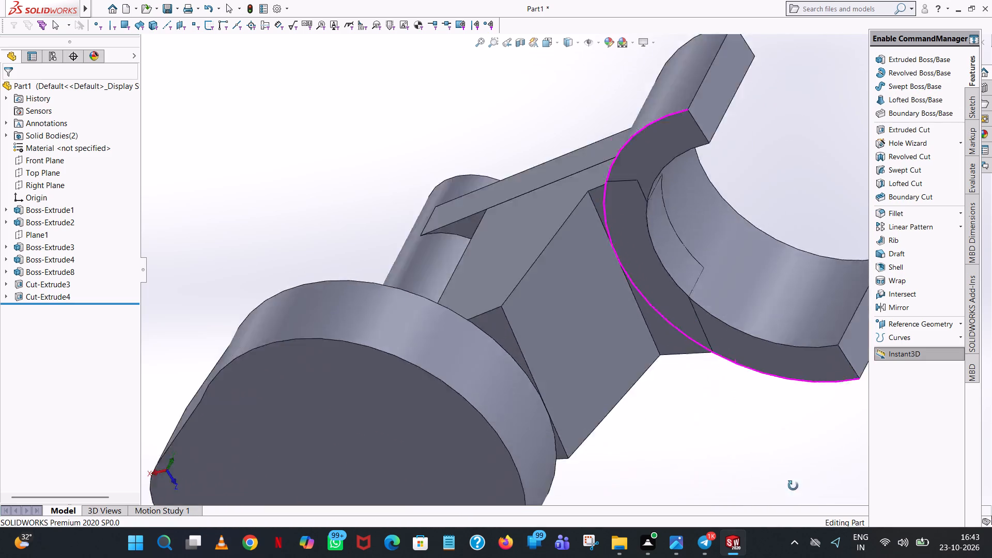
middle_click_drag(793, 486, 858, 557)
scroll(857, 557, "up", 1)
scroll(818, 424, "up", 4)
middle_click_drag(818, 424, 837, 557)
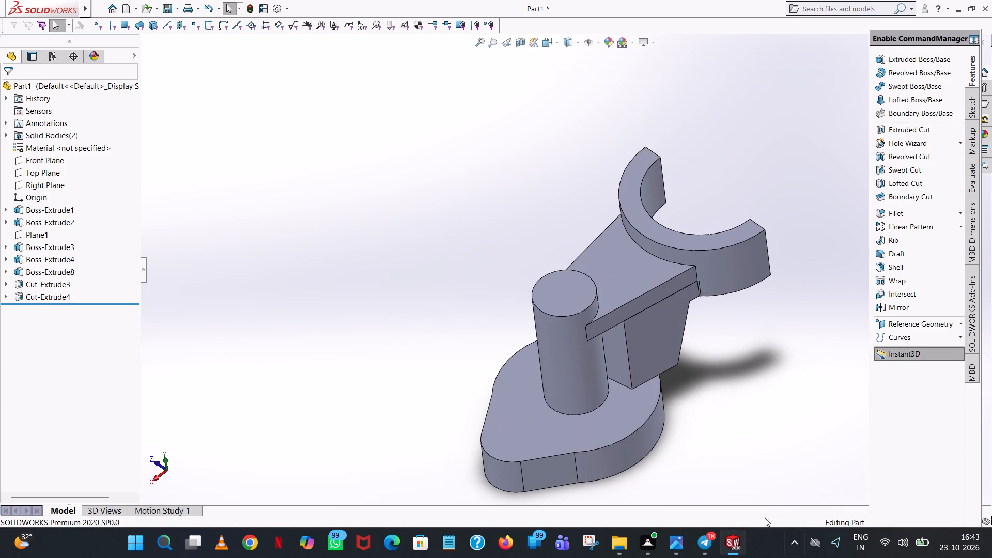
Start an extruded cut on the shaft's top face and sketch a circle of 10 mm radius centred on the origin.
left_click(914, 129)
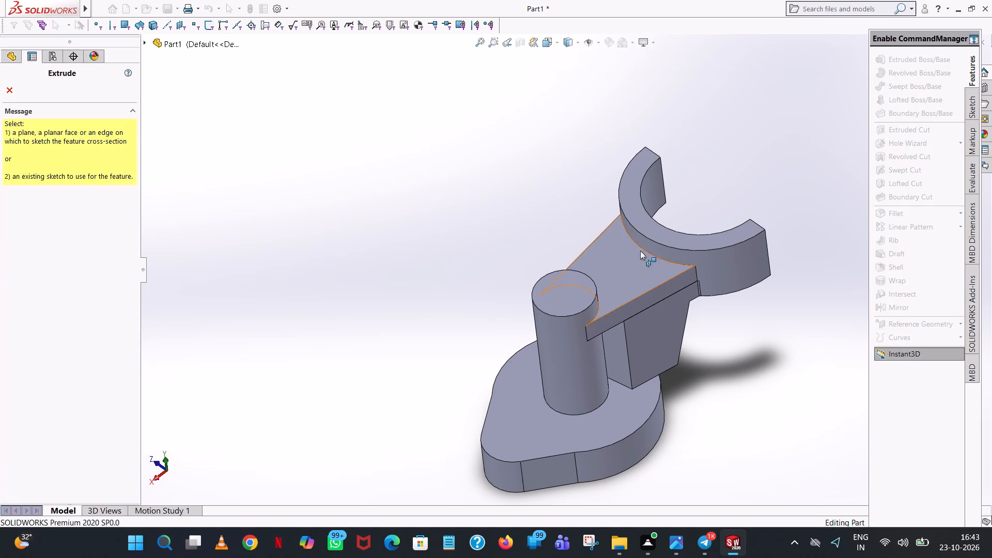
left_click(563, 297)
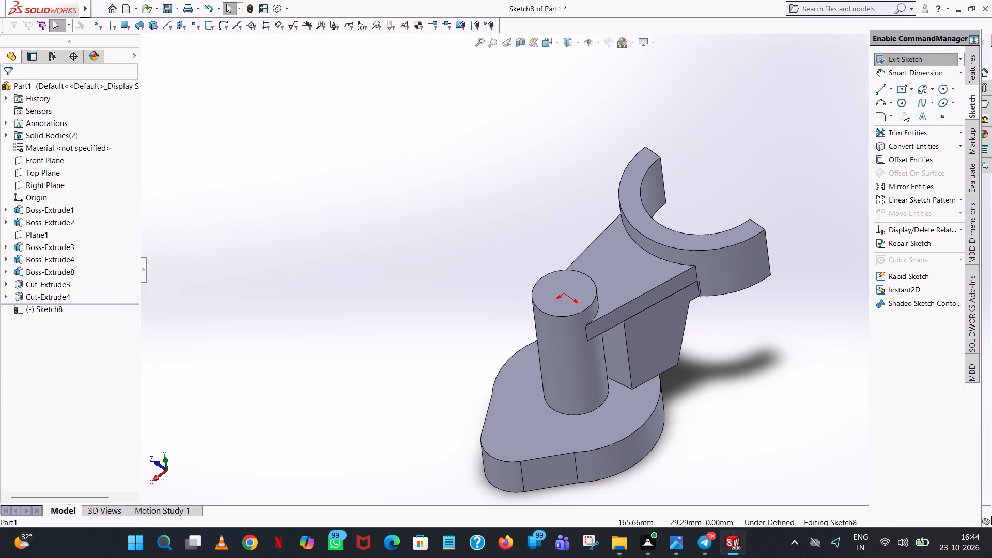
left_click(938, 88)
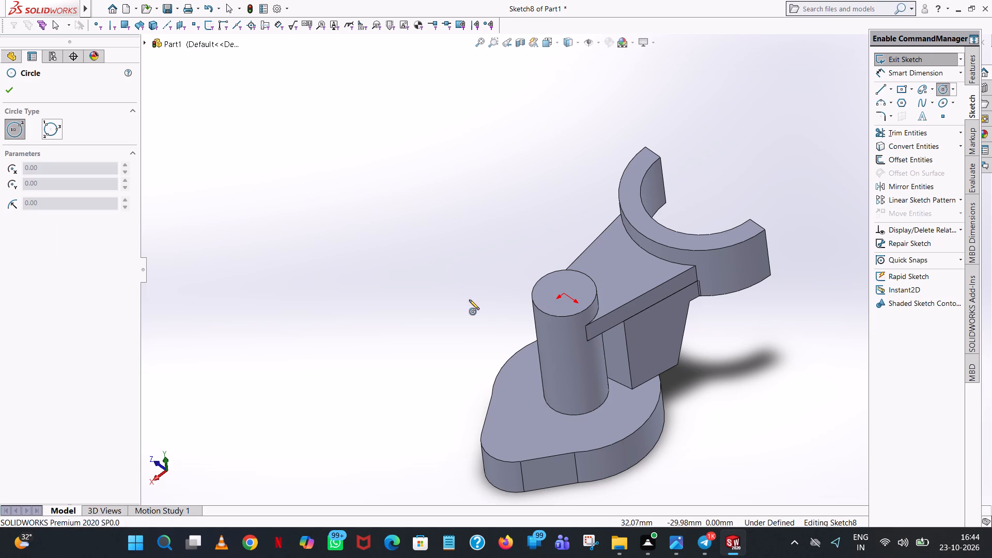
middle_click_drag(568, 330, 601, 475)
scroll(601, 475, "down", 1)
scroll(592, 342, "down", 3)
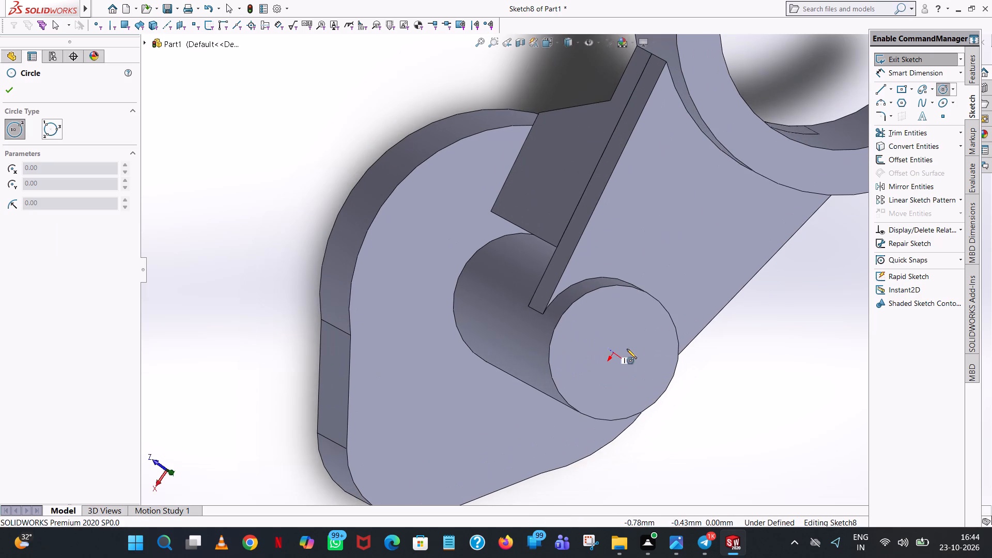
left_click(613, 353)
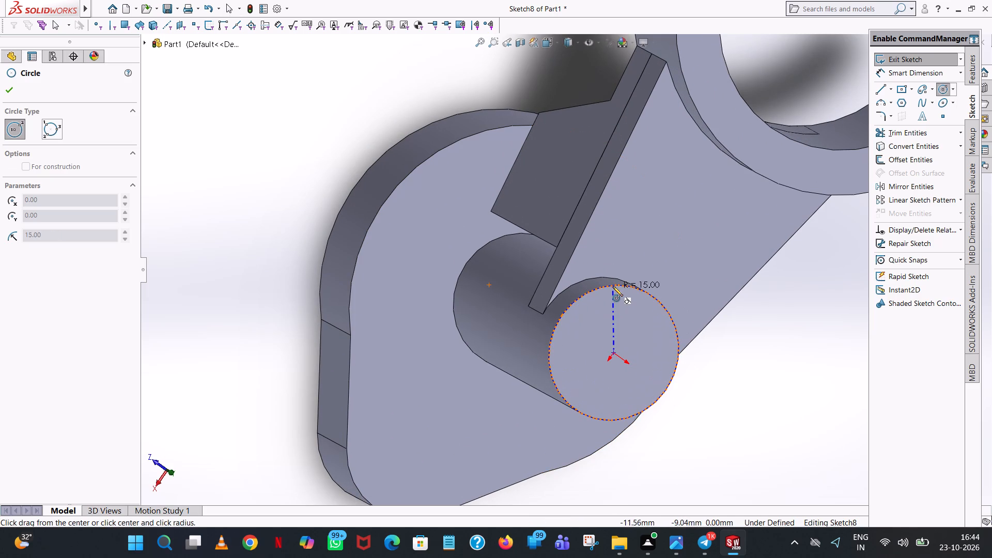
left_click(617, 307)
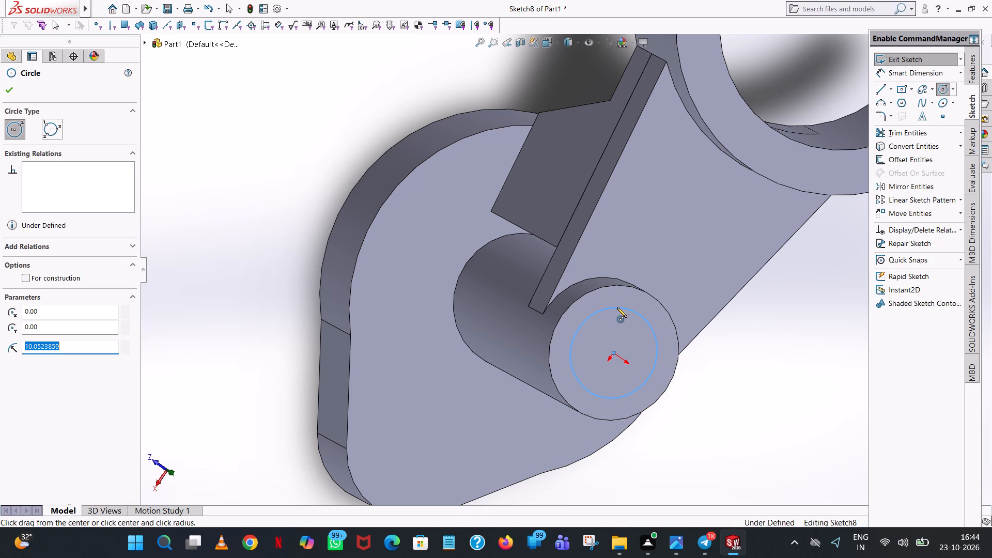
type("10")
key("Return")
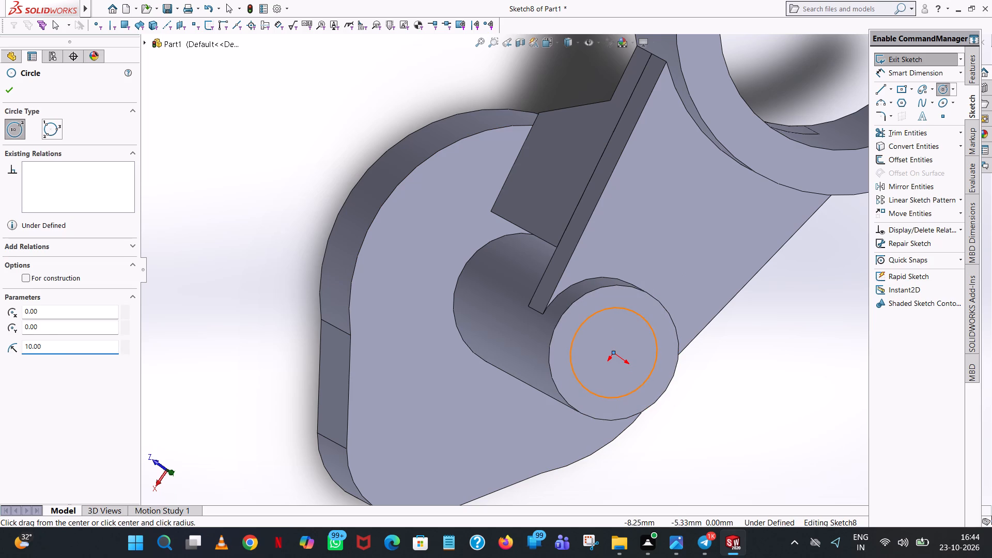
right_click(617, 308)
left_click(636, 316)
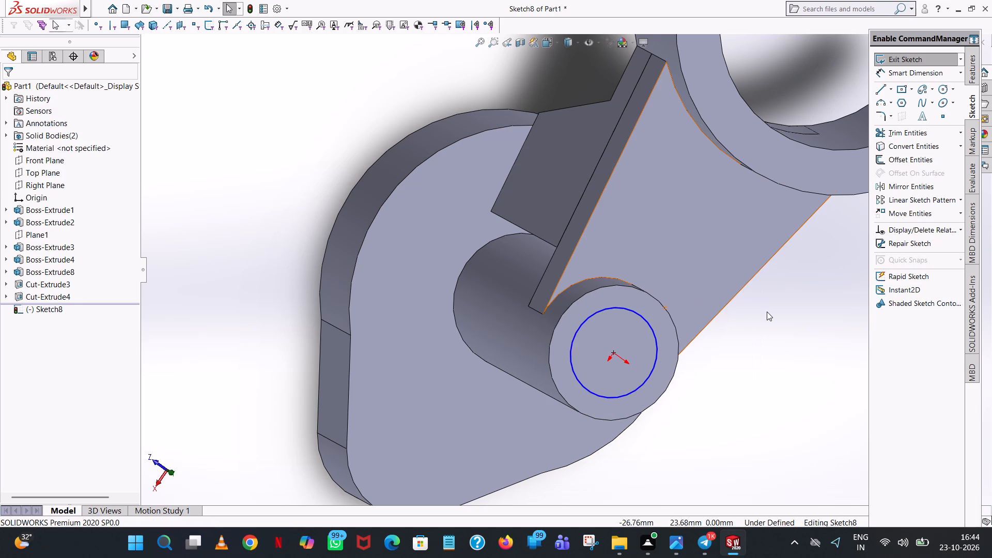
left_click(767, 312)
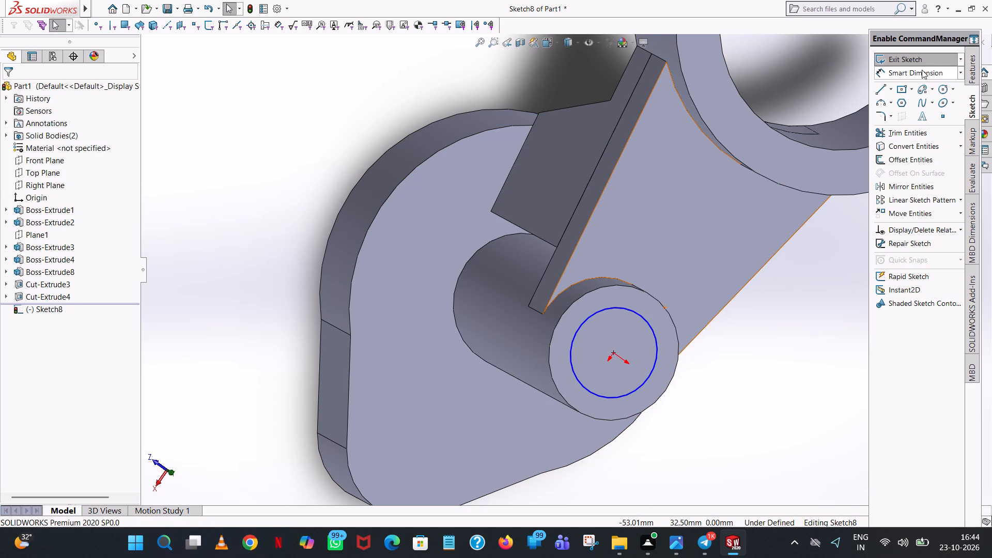
Dimension the diameter of the circle on the shaft's top face.
left_click(922, 70)
left_click(627, 307)
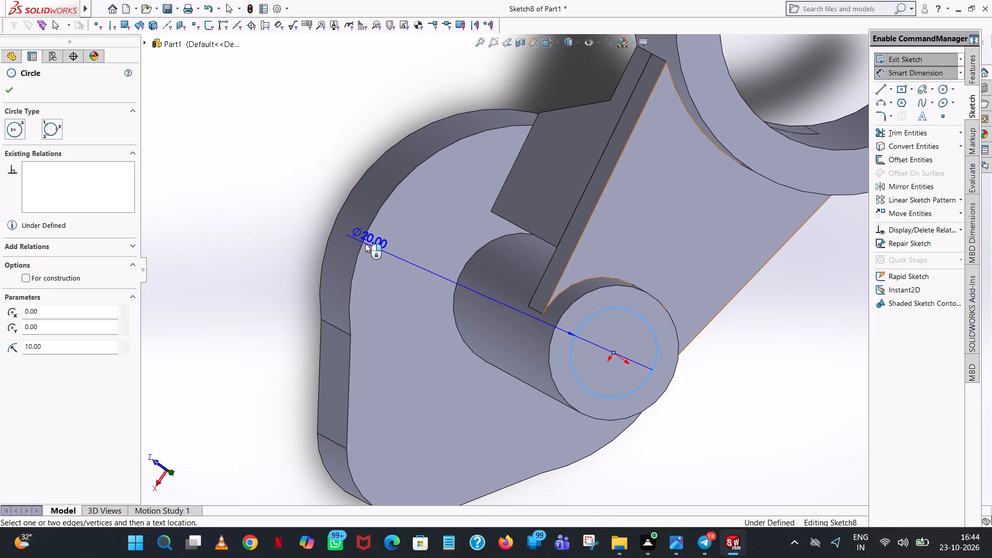
left_click(162, 102)
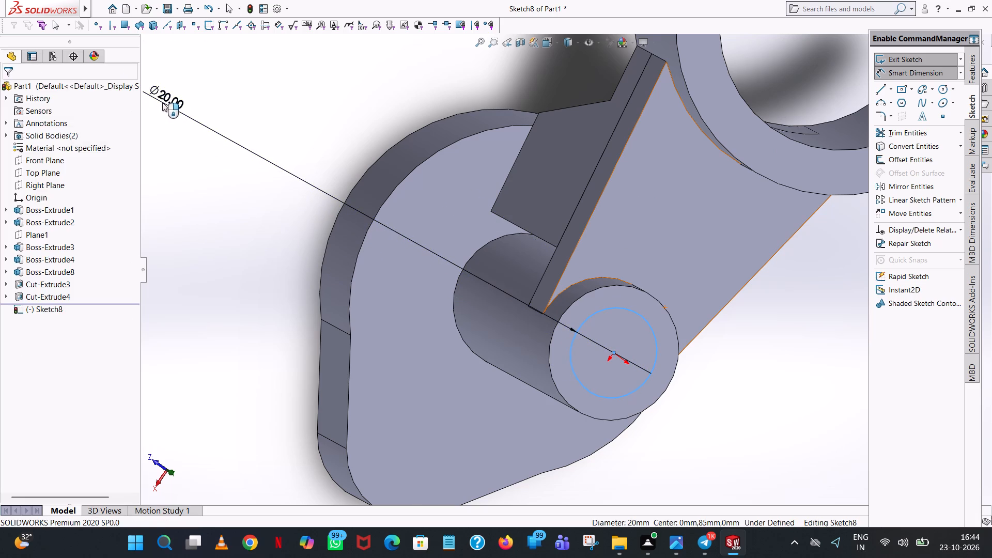
left_click(115, 86)
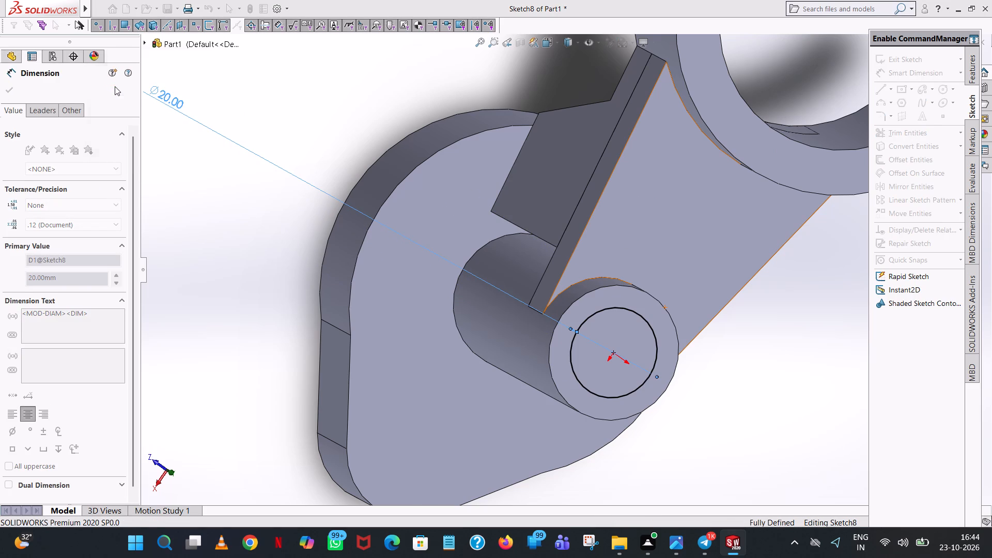
left_click(720, 410)
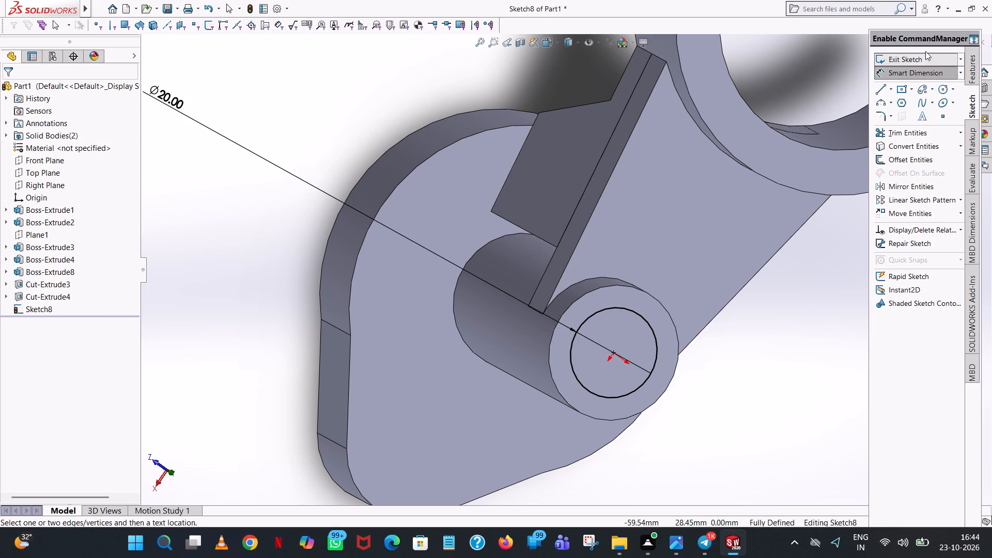
Cut the 20 mm circle down through the shaft and cam body with a Blind extruded cut 99 mm deep.
left_click(974, 71)
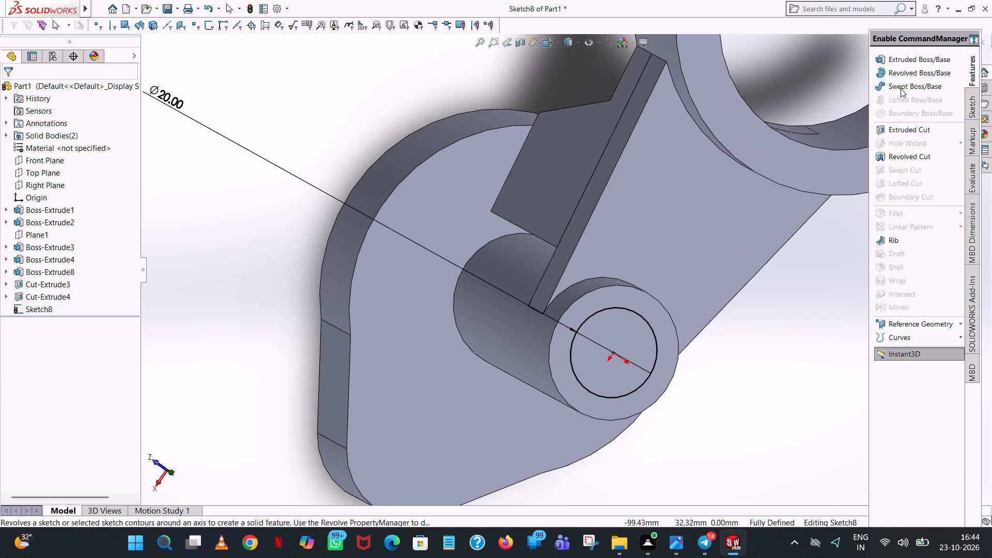
left_click(913, 129)
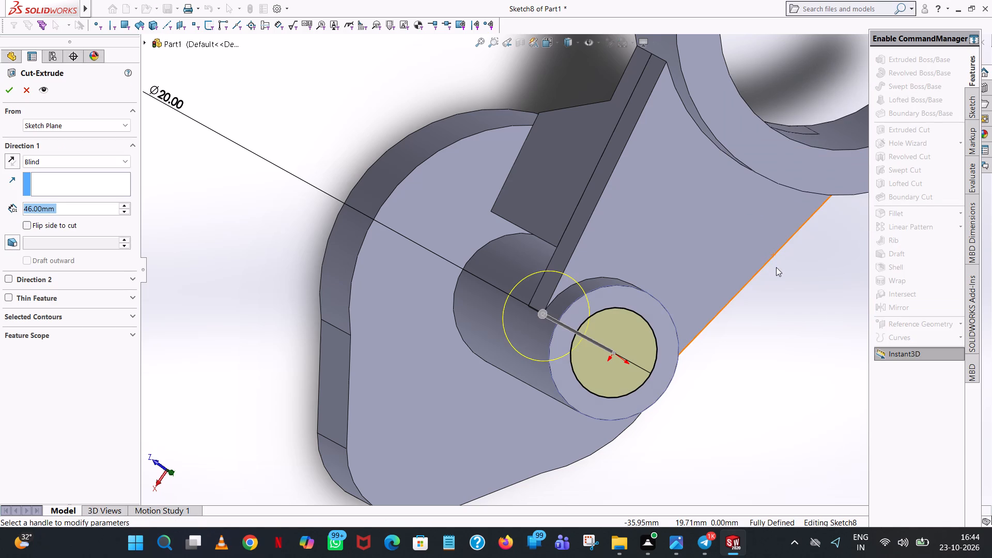
middle_click_drag(776, 268, 812, 54)
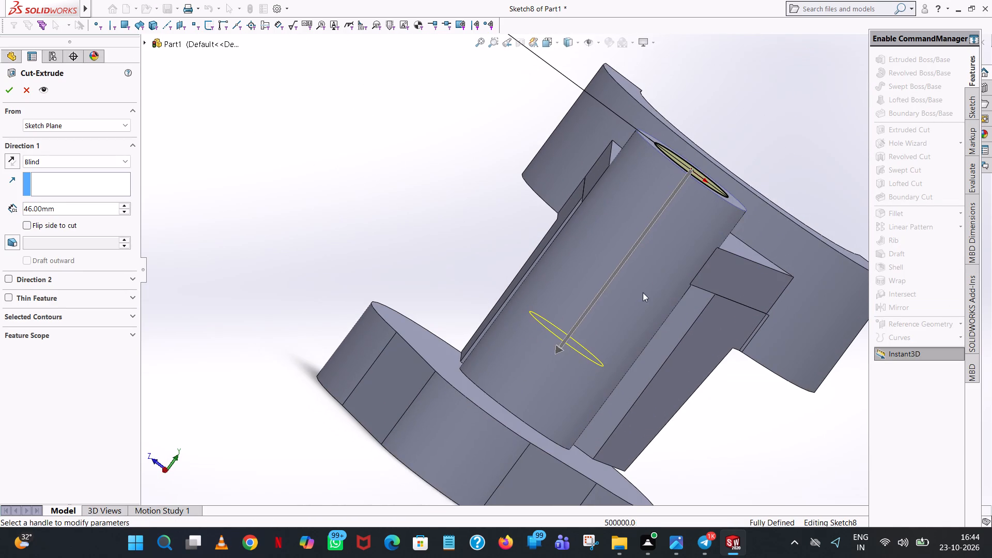
left_click_drag(562, 350, 448, 449)
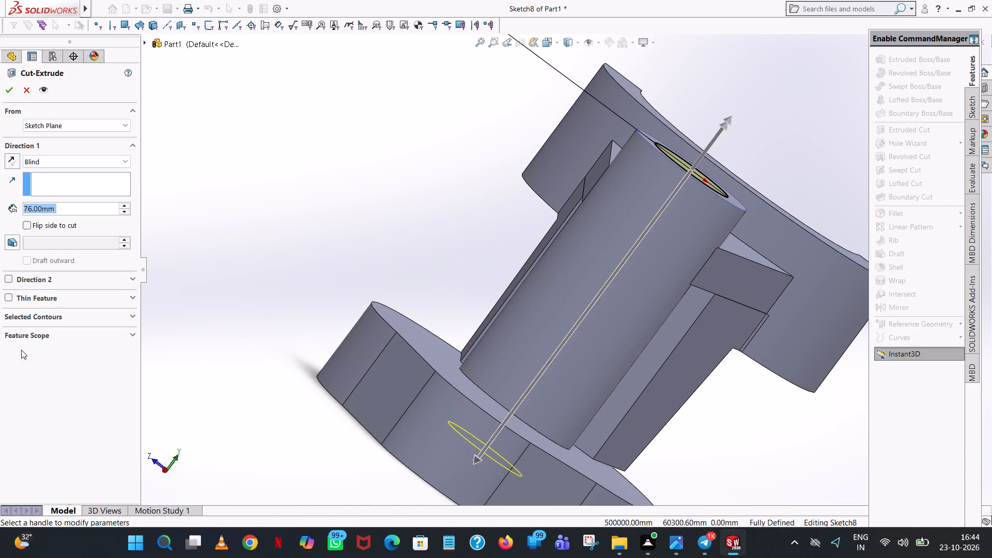
left_click_drag(477, 460, 399, 536)
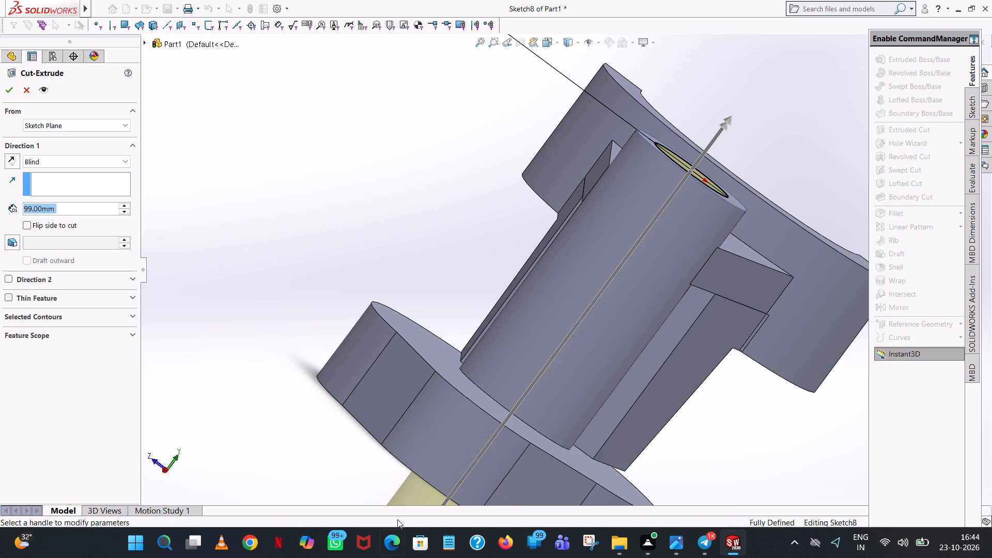
left_click(11, 94)
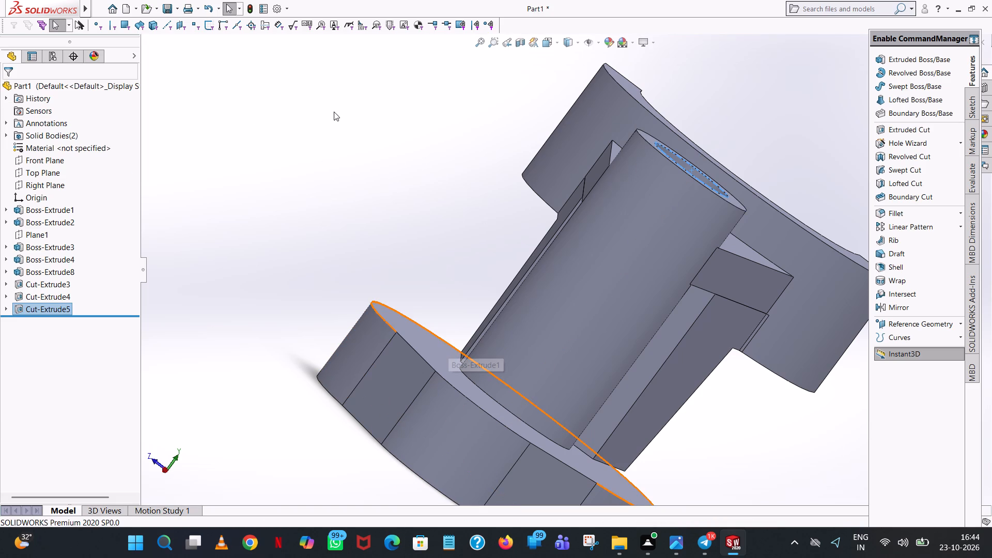
Start an extruded cut on the cam body's top face and sketch a 6 mm radius circle concentric with the nose arc.
scroll(469, 287, "up", 4)
middle_click_drag(481, 290, 445, 218)
middle_click_drag(605, 298, 535, 425)
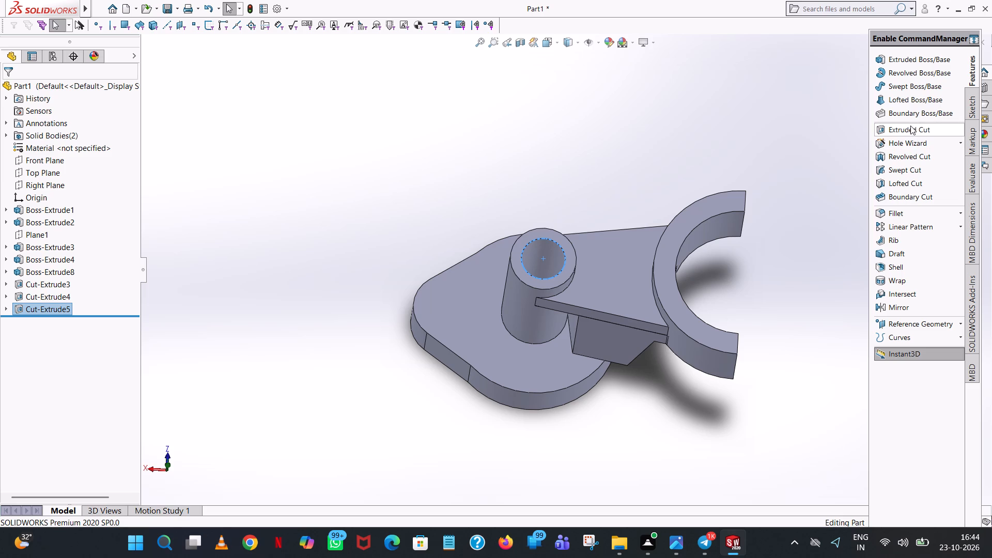
left_click(910, 126)
left_click(468, 320)
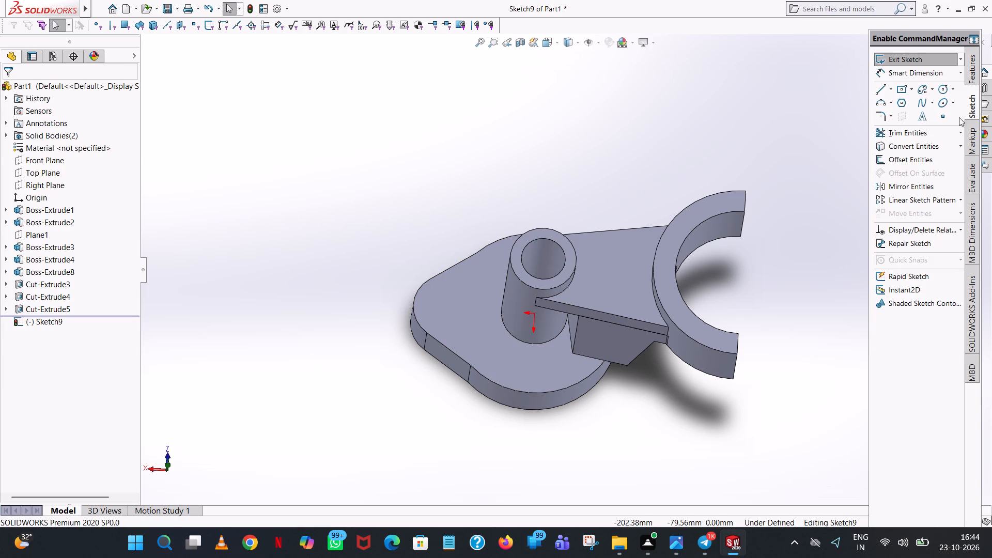
left_click(559, 38)
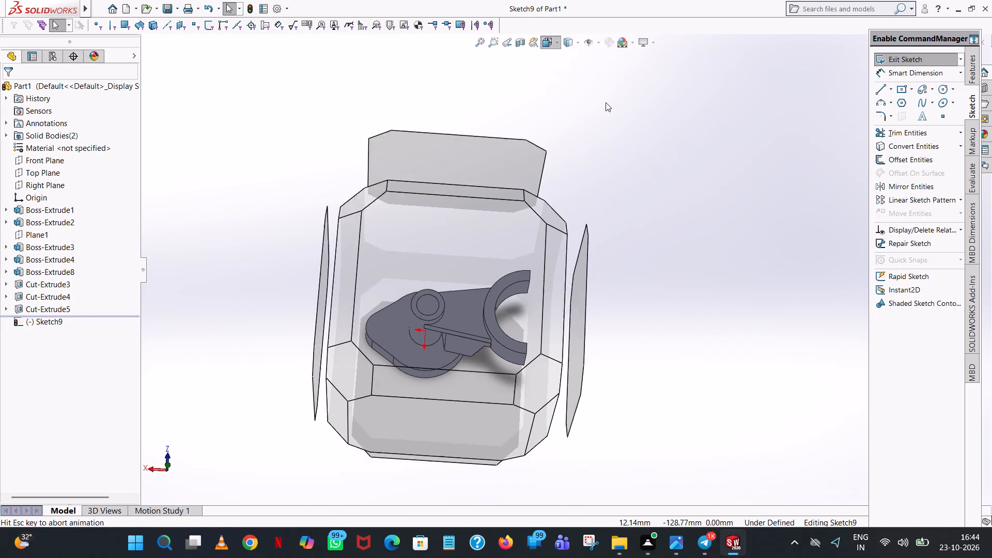
left_click(608, 102)
scroll(617, 117, "up", 4)
scroll(658, 118, "down", 3)
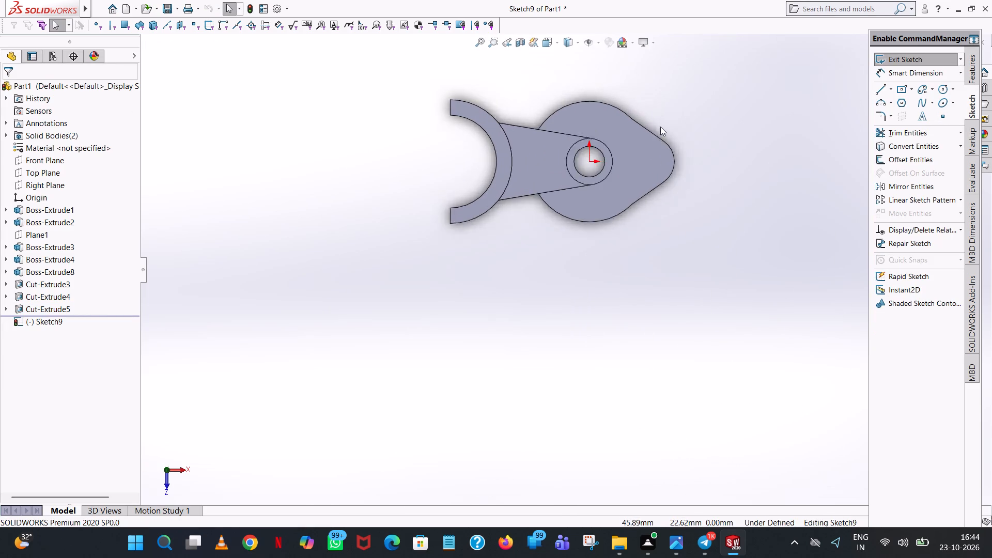
scroll(660, 127, "down", 1)
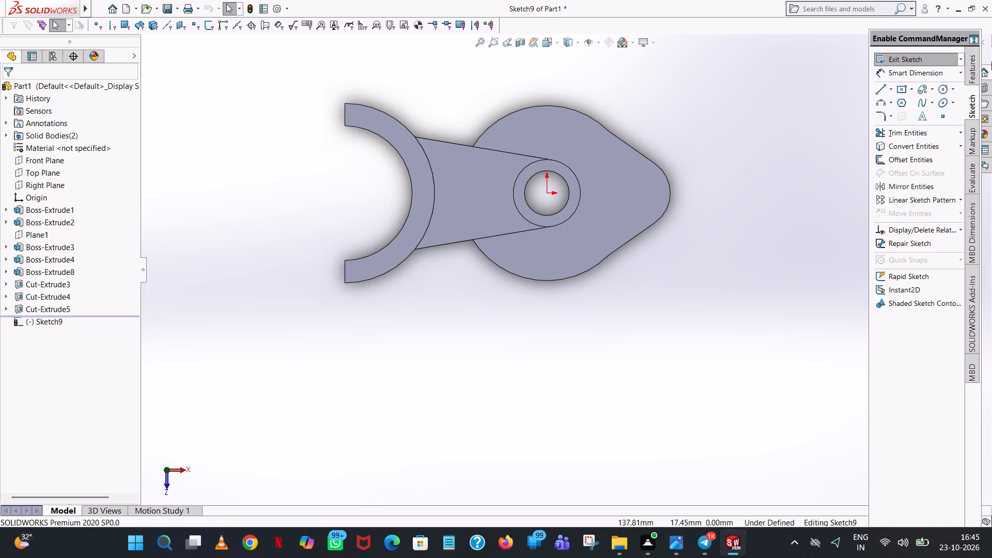
left_click(948, 89)
scroll(676, 189, "down", 1)
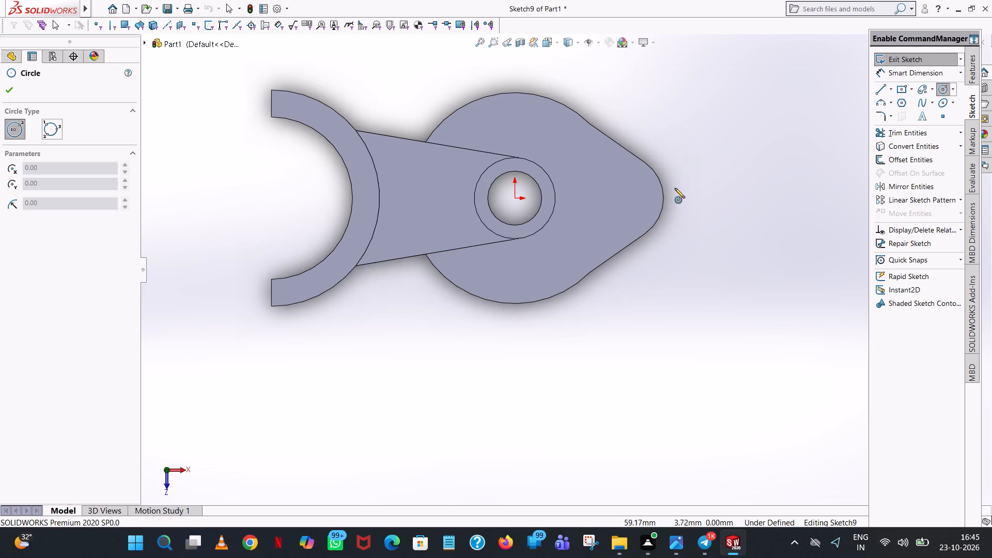
scroll(675, 188, "down", 2)
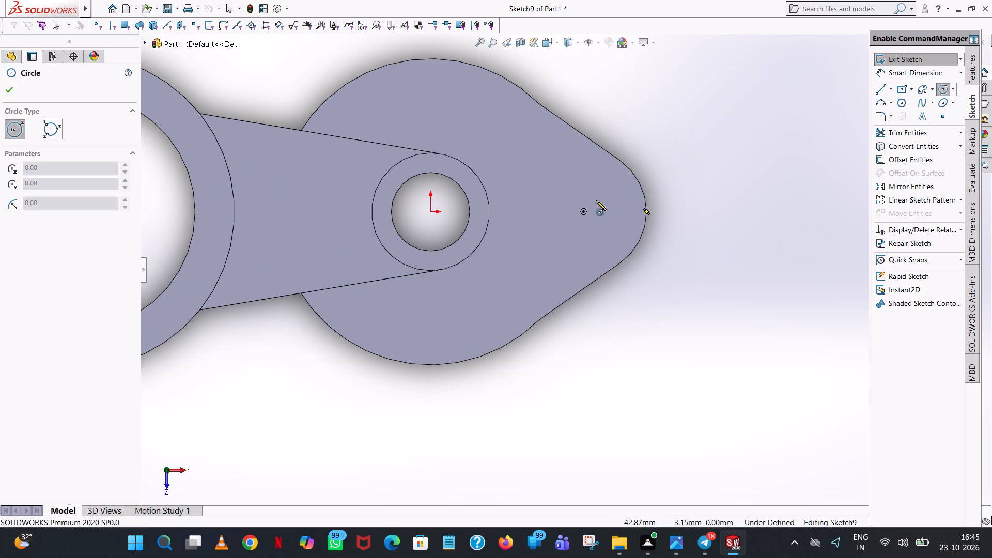
left_click(583, 212)
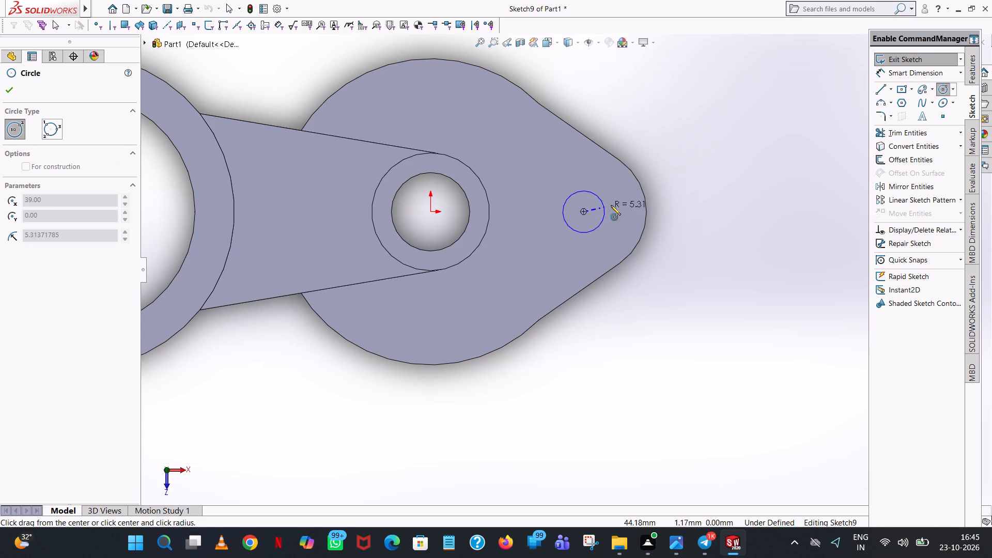
left_click(619, 203)
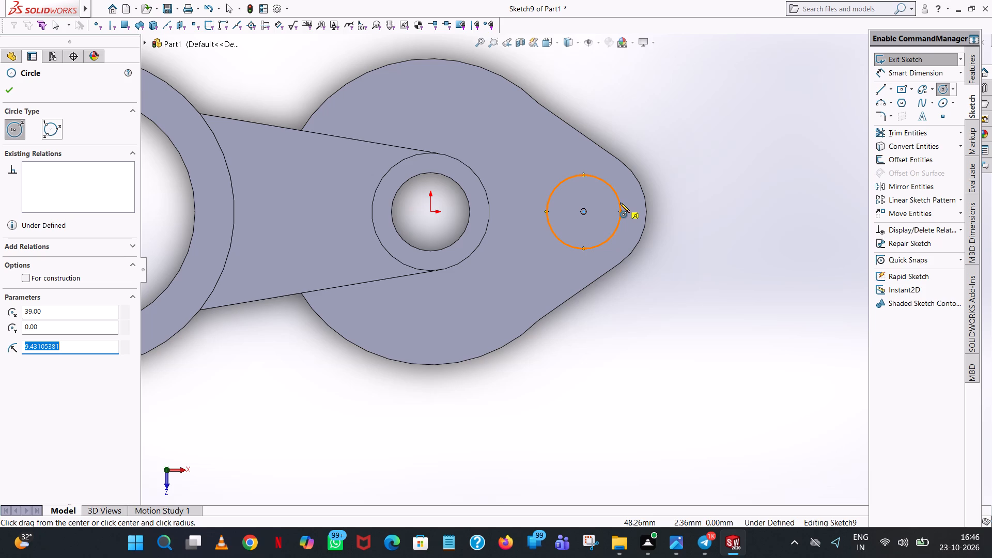
key("6")
key("Return")
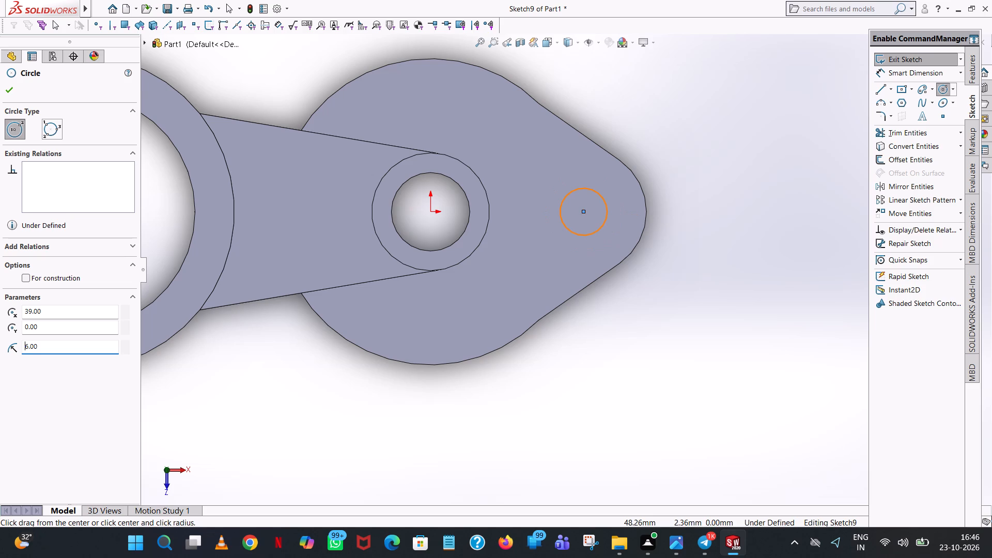
left_click(9, 89)
left_click(655, 81)
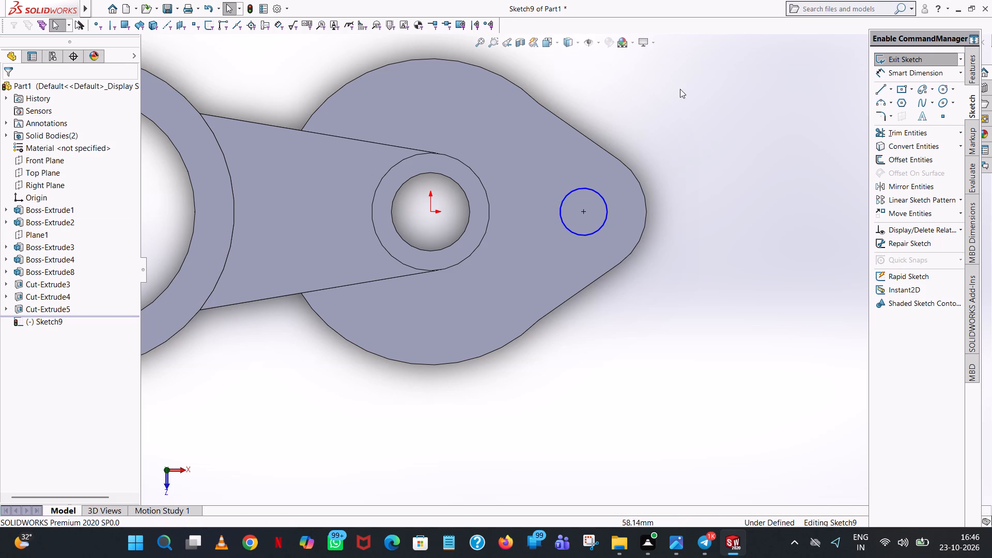
Sketch a circle of 28 mm radius centred on the origin on the cam body's top face.
left_click(938, 87)
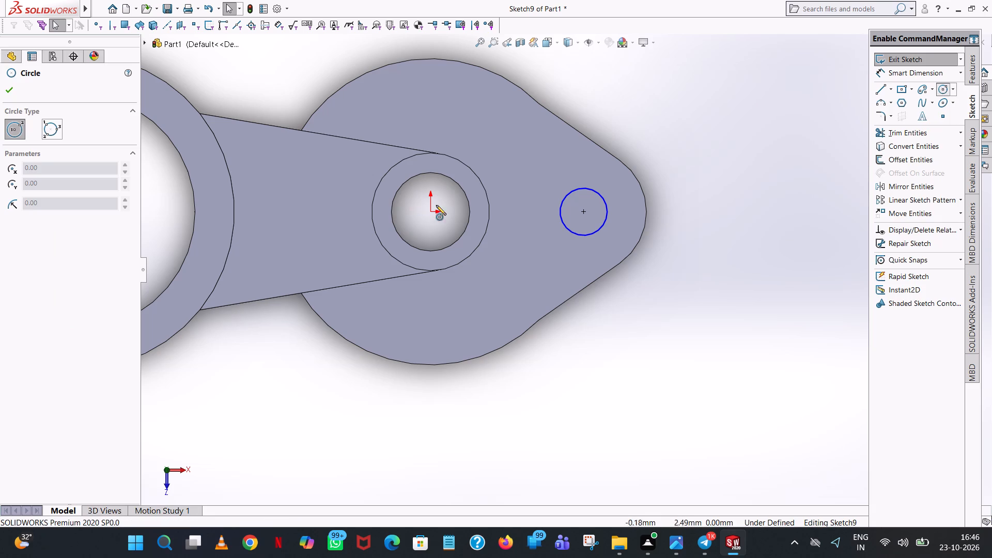
left_click(430, 211)
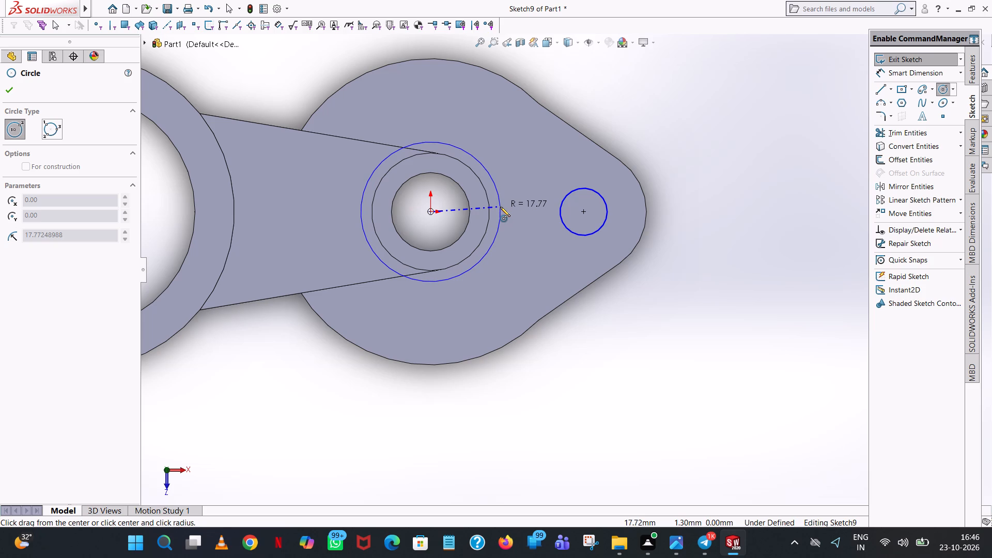
left_click(535, 202)
type("28")
key("Return")
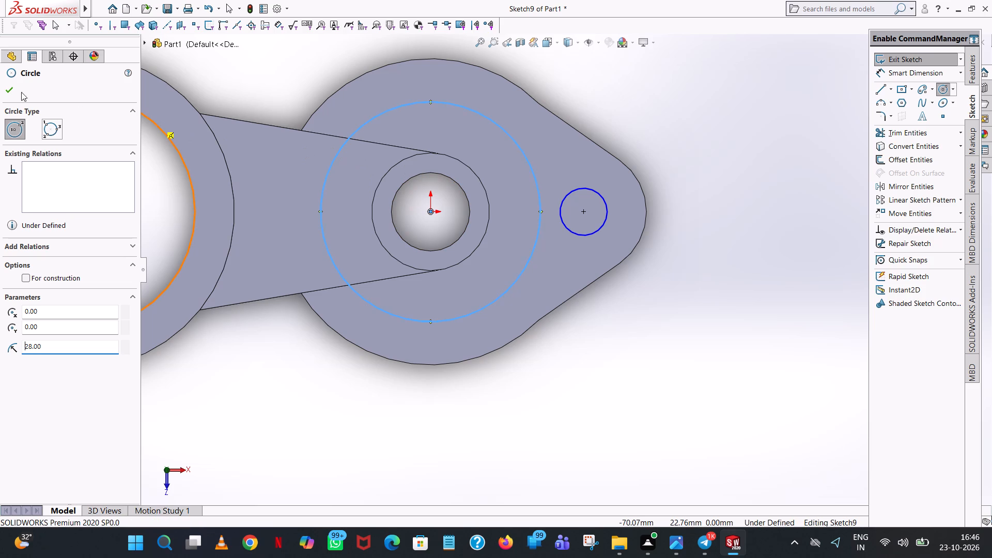
left_click(6, 87)
left_click(718, 110)
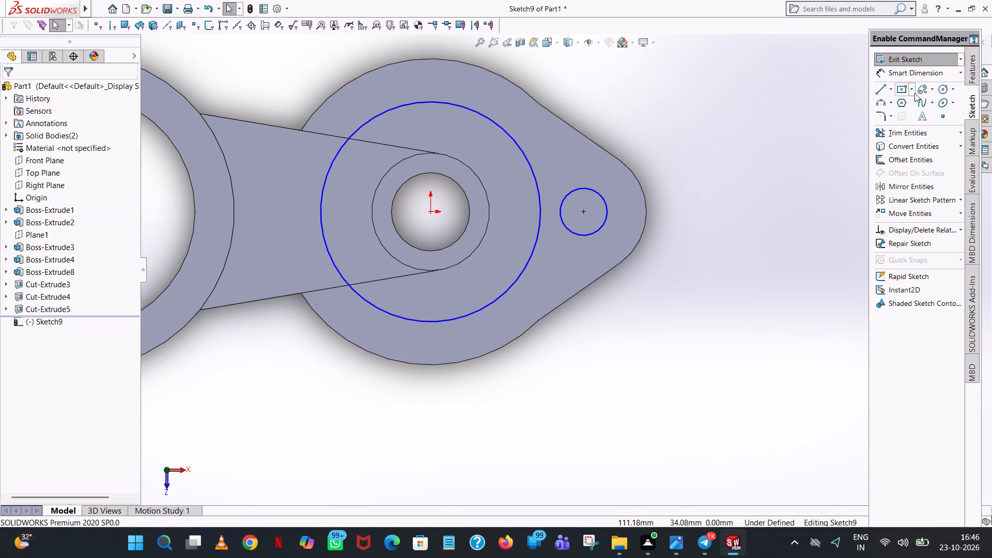
Sketch a line about 48 mm long from the origin past the cam's upper edge and set its angle to 45°.
left_click(881, 88)
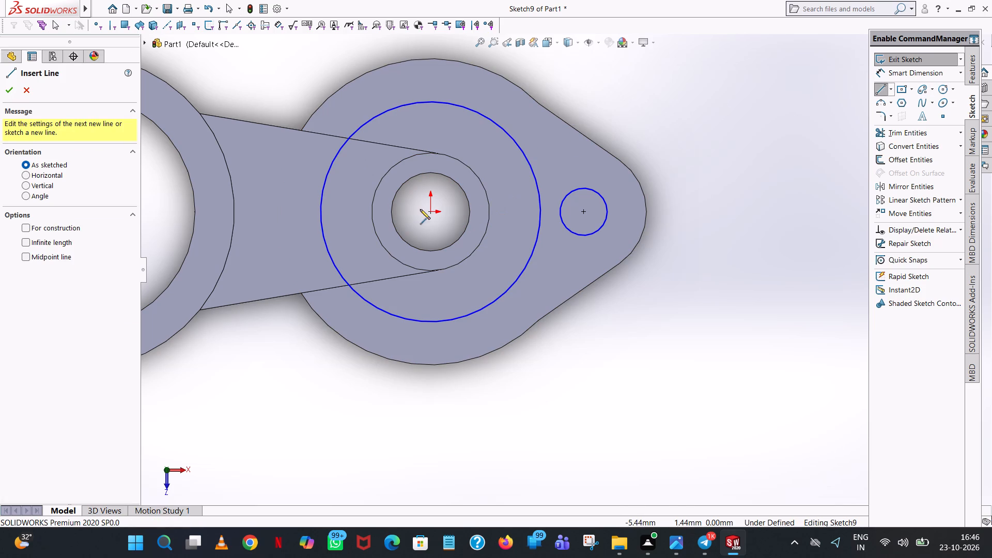
left_click(430, 212)
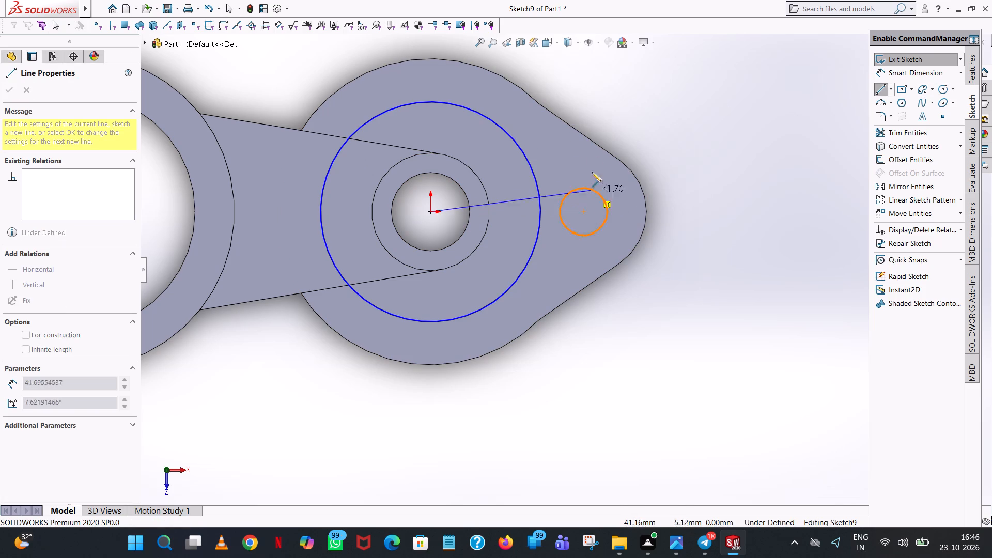
left_click(576, 94)
right_click(576, 94)
left_click(622, 106)
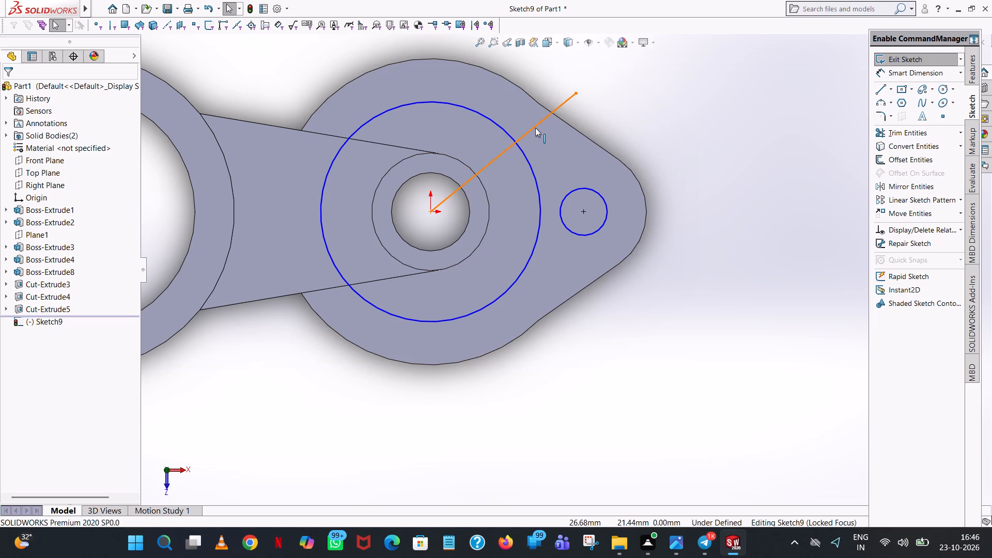
left_click(535, 128)
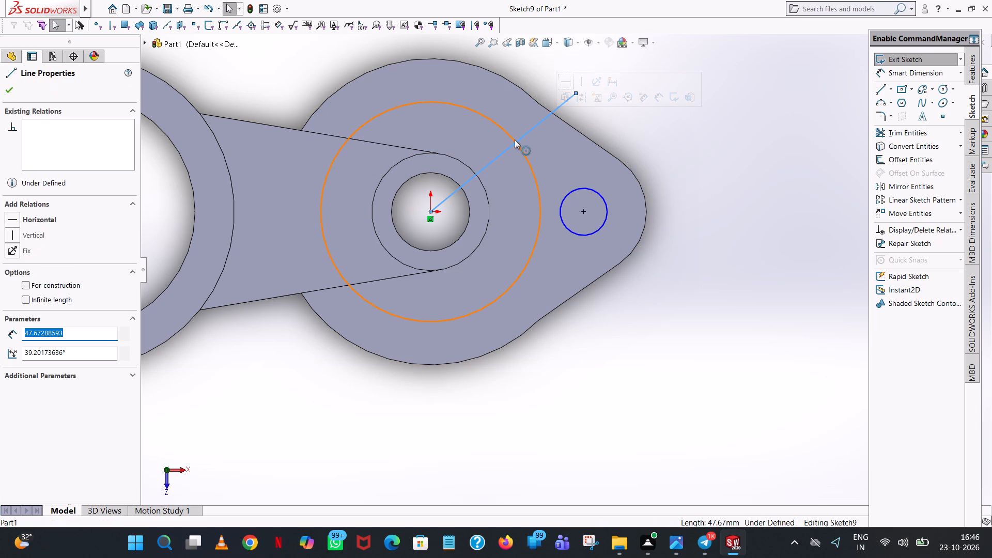
left_click(88, 353)
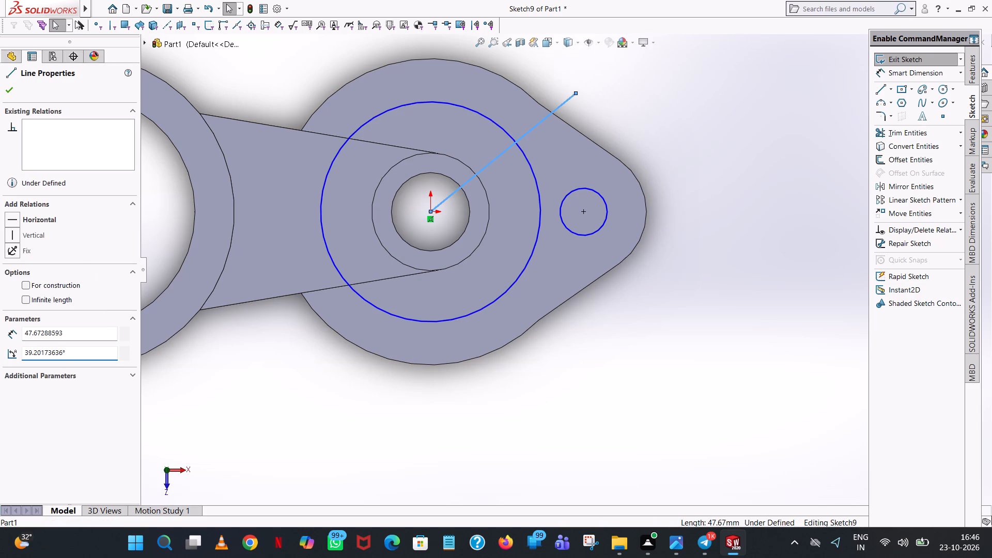
double_click(88, 353)
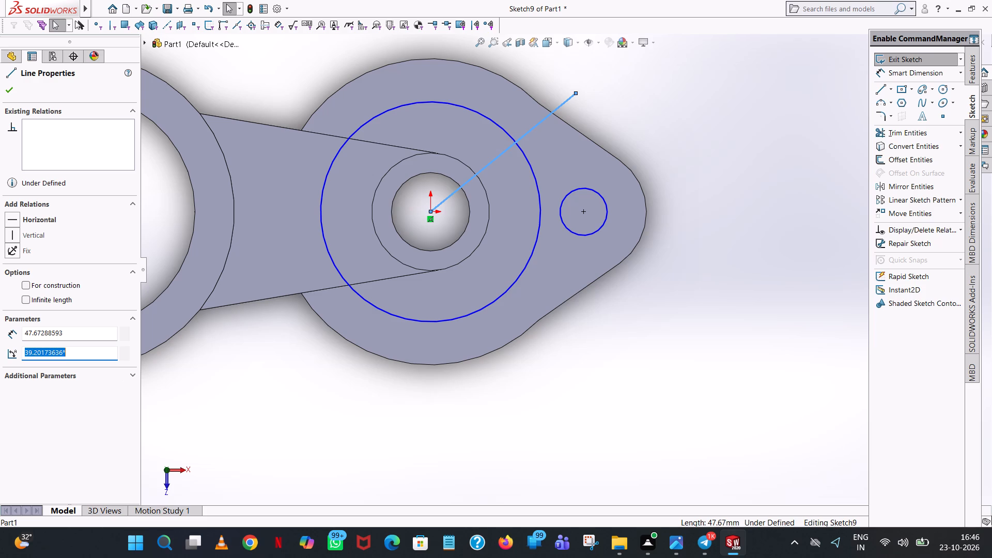
type("45")
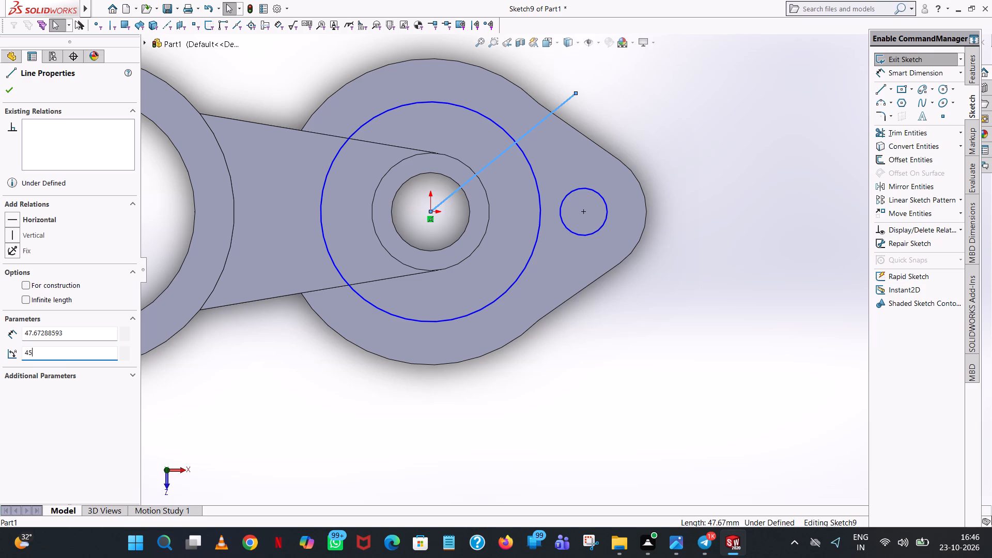
key("Return")
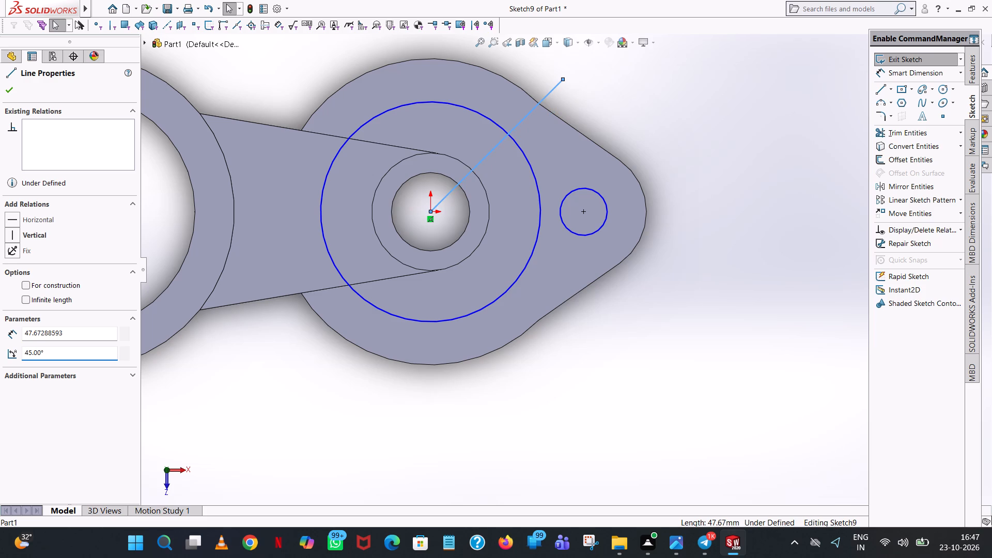
left_click(680, 103)
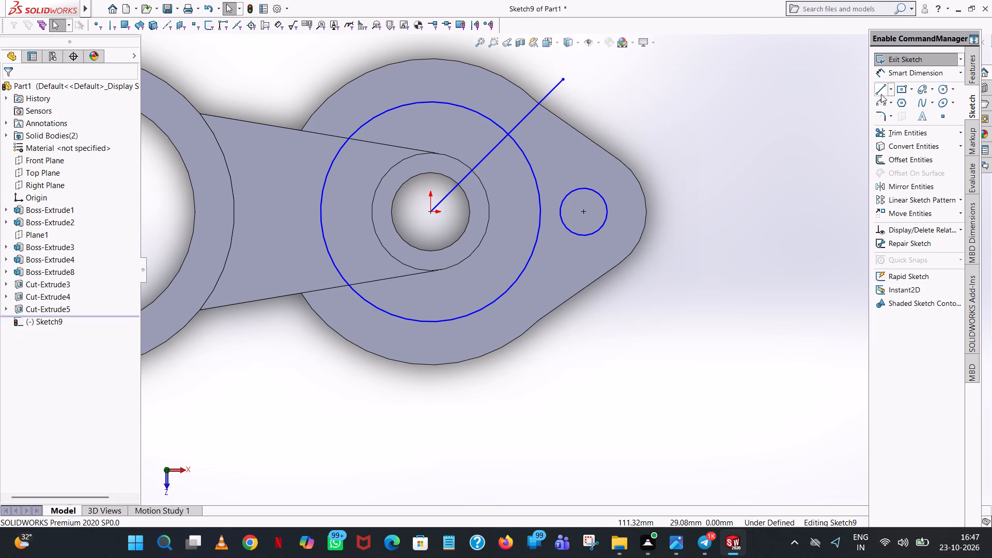
Sketch a second line about 56 mm long from the origin past the cam's lower edge and set its angle to 270+45°.
left_click(881, 91)
left_click(431, 209)
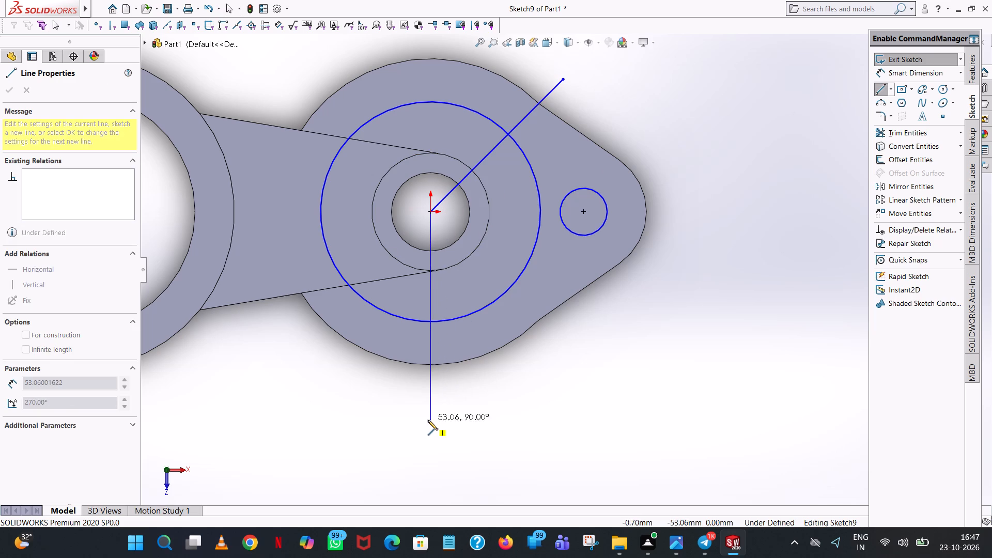
left_click(545, 400)
right_click(545, 400)
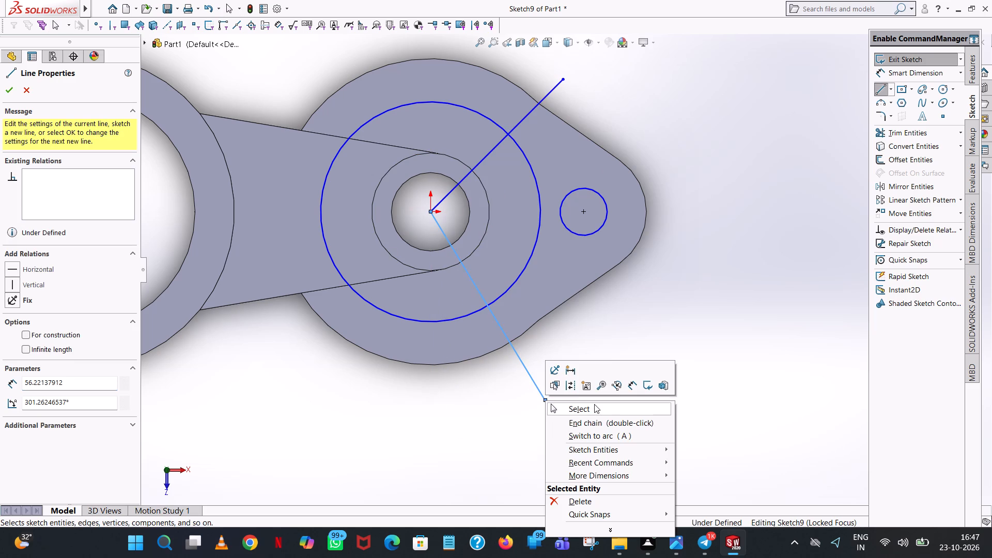
left_click(593, 408)
left_click(541, 395)
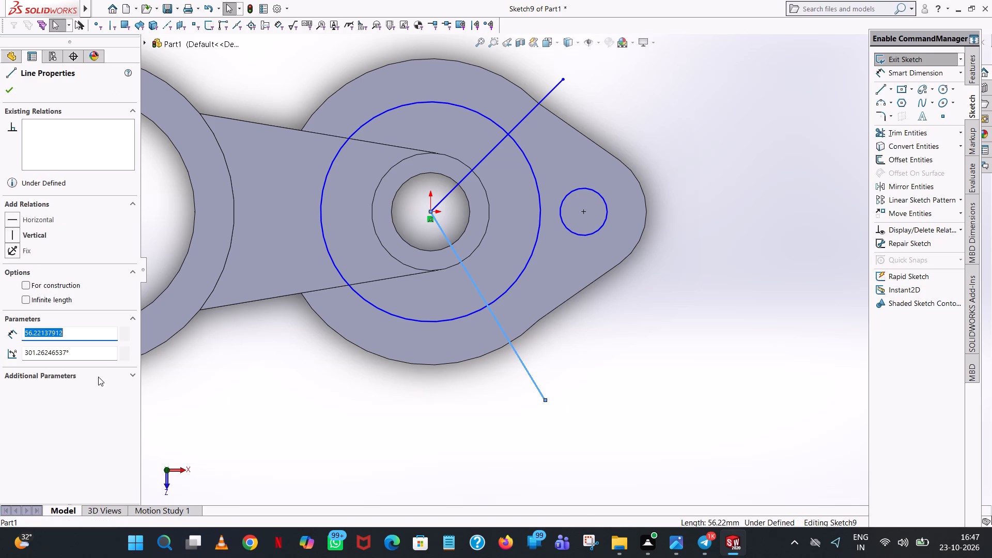
double_click(100, 352)
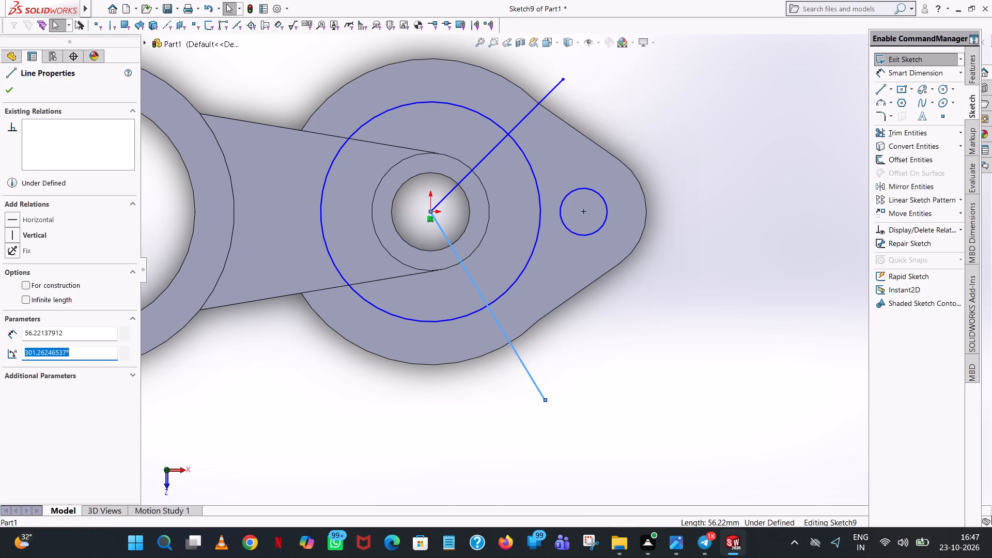
type("270")
type("+45")
key("Return")
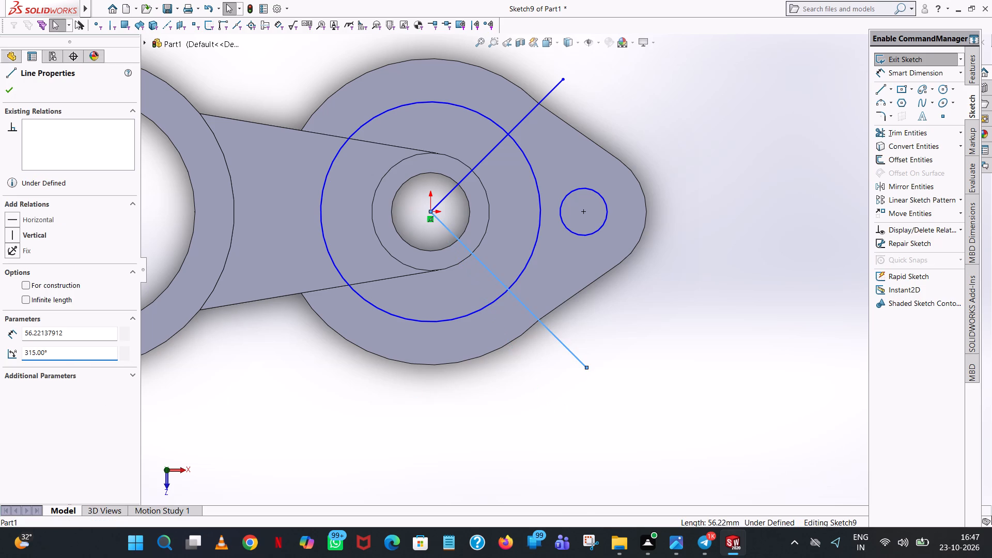
Sketch a 6 mm radius circle centred where the 45° line crosses the 28 mm radius circle.
left_click(12, 93)
left_click(782, 170)
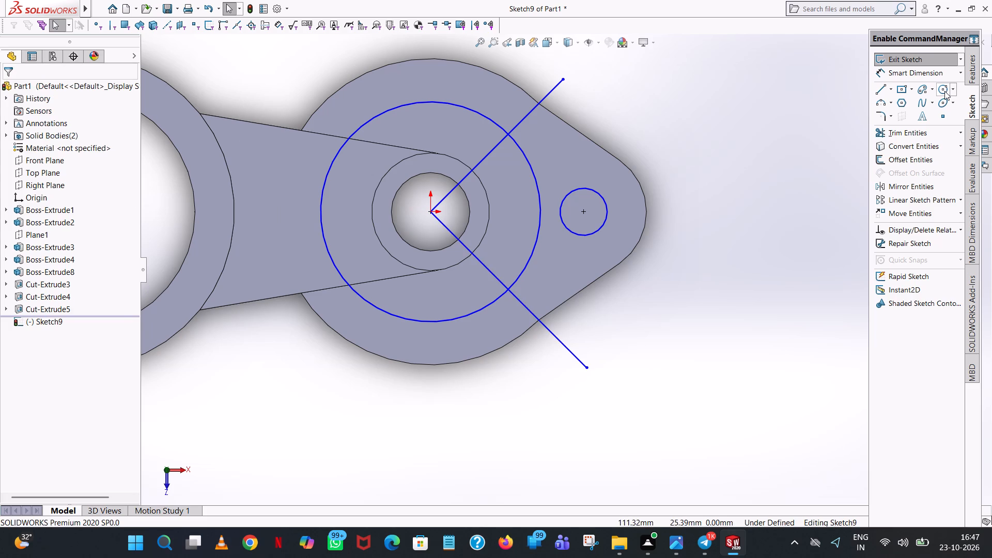
left_click(944, 91)
scroll(513, 128, "down", 9)
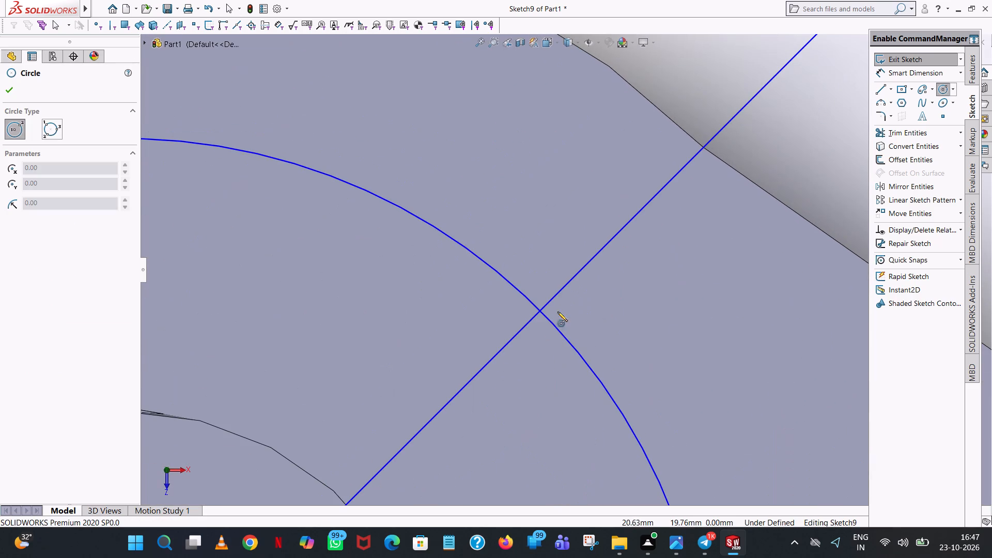
left_click(539, 312)
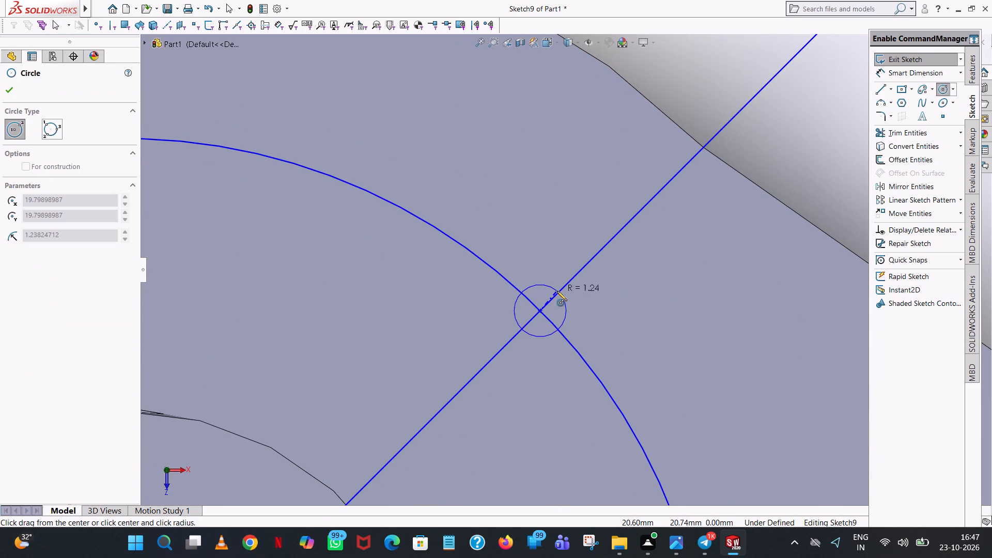
left_click(510, 254)
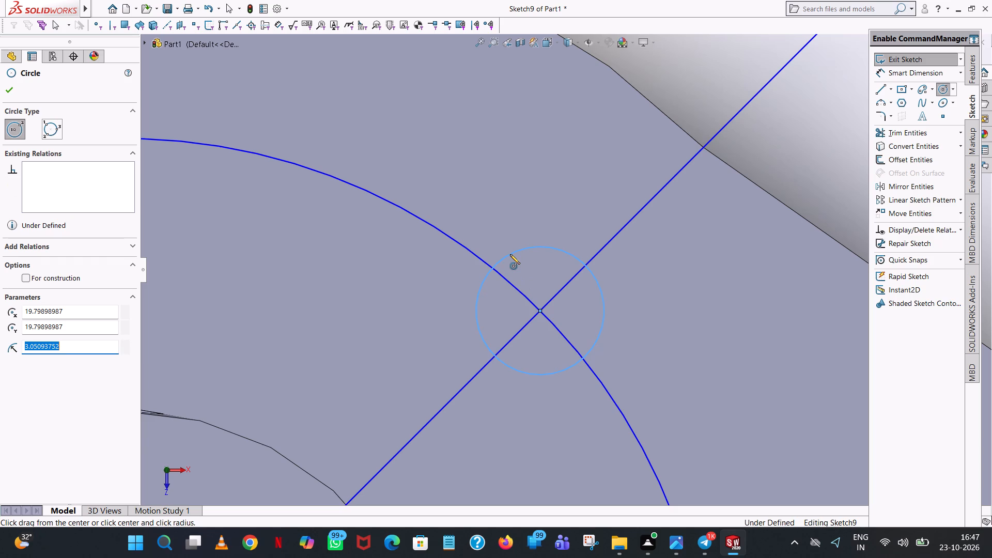
key("6")
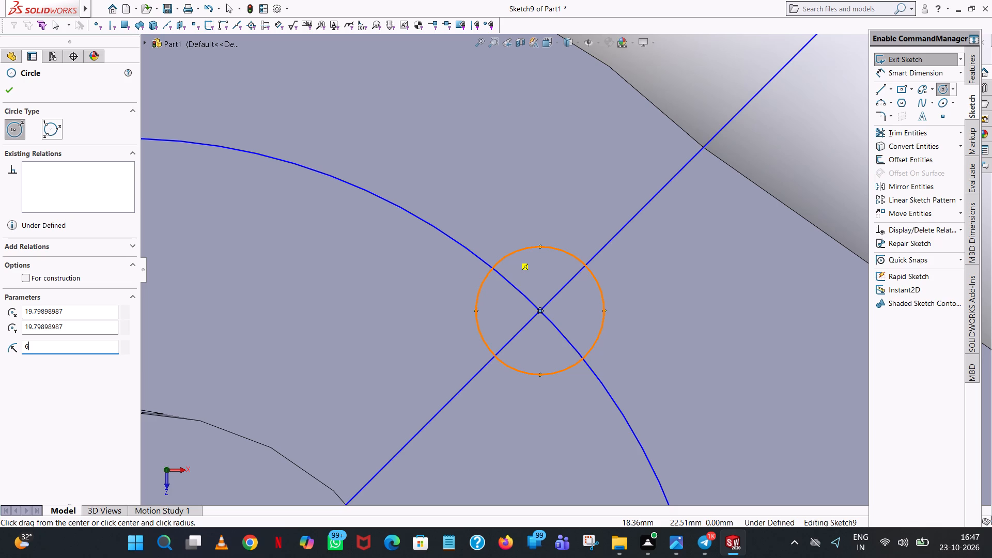
key("Return")
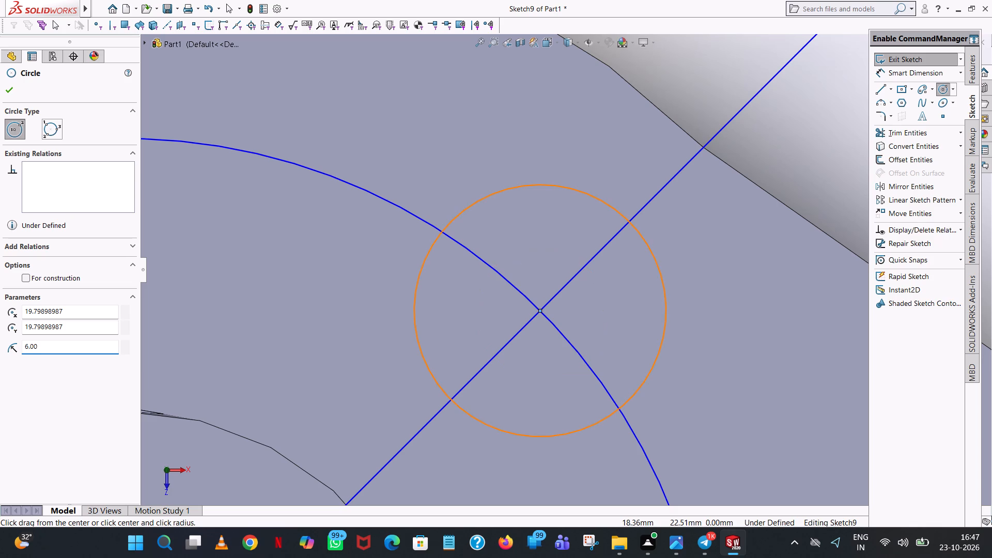
Sketch a second 6 mm radius circle centred where the lower angled line crosses the 28 mm radius circle.
scroll(580, 225, "up", 10)
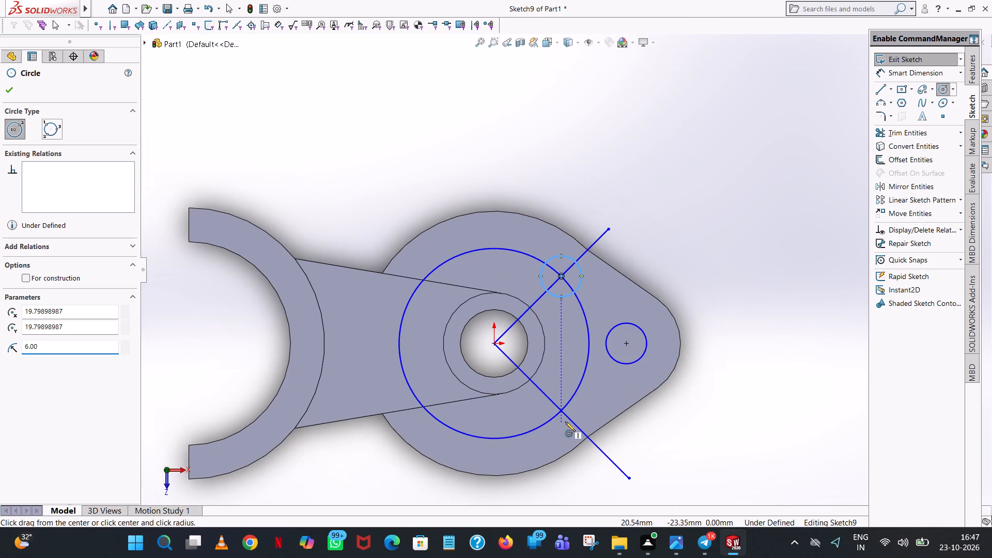
scroll(565, 422, "down", 8)
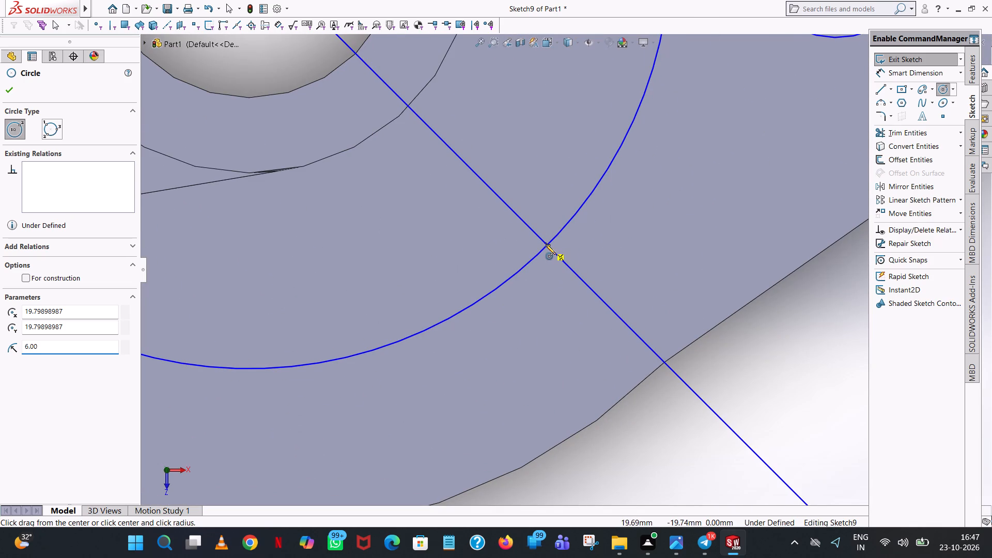
left_click(546, 244)
left_click(588, 225)
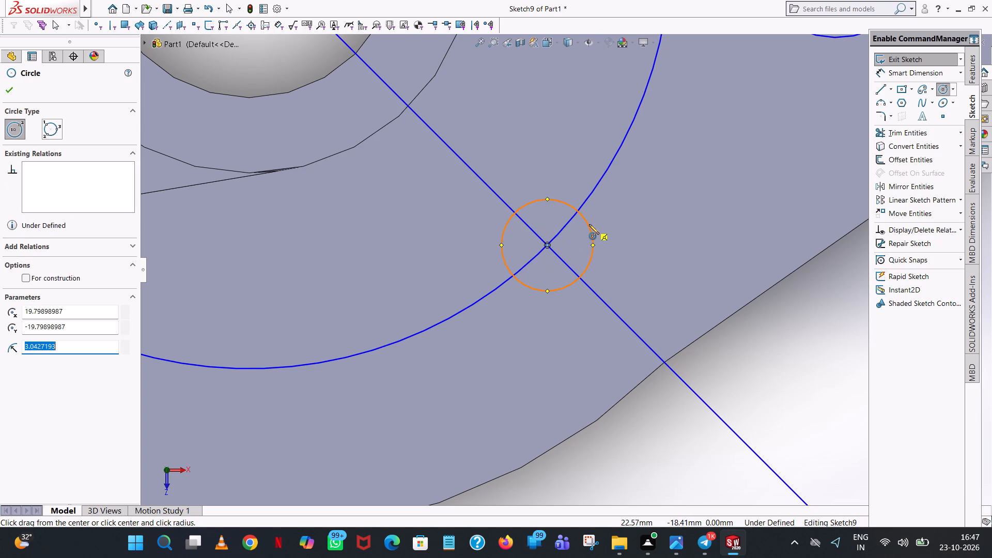
key("6")
key("Return")
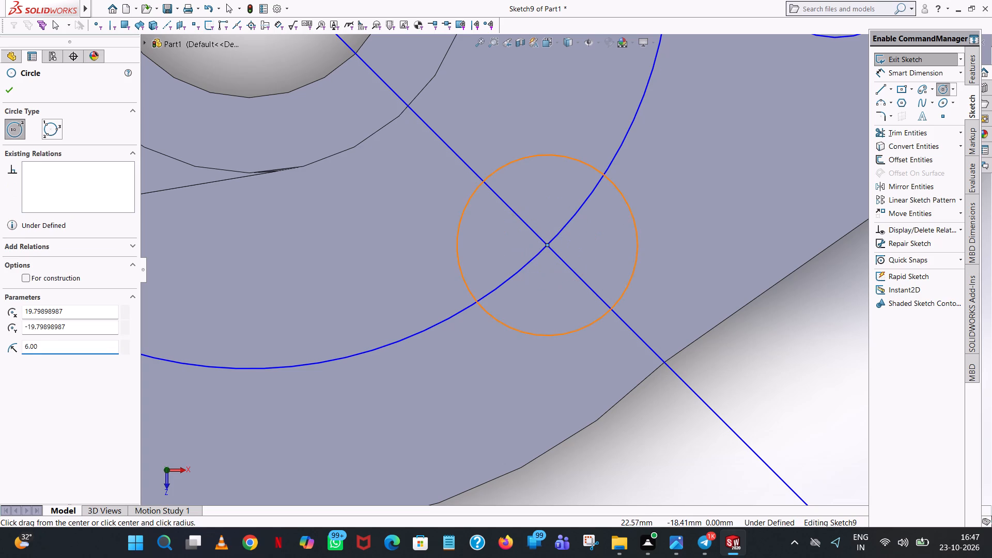
left_click(12, 83)
Trim away the outer end of the upper angled line and every segment of the lower angled line.
scroll(239, 144, "up", 5)
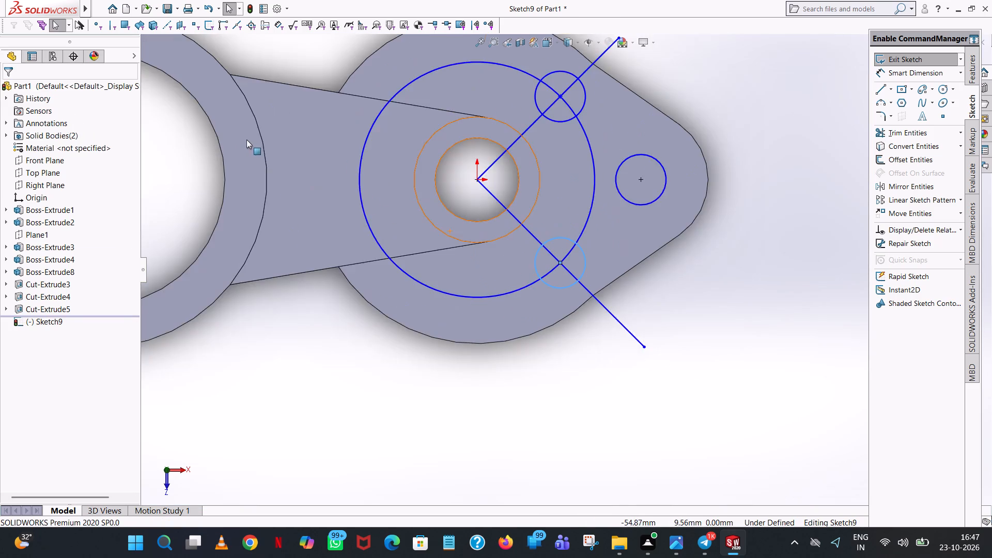
scroll(246, 139, "up", 5)
left_click(724, 113)
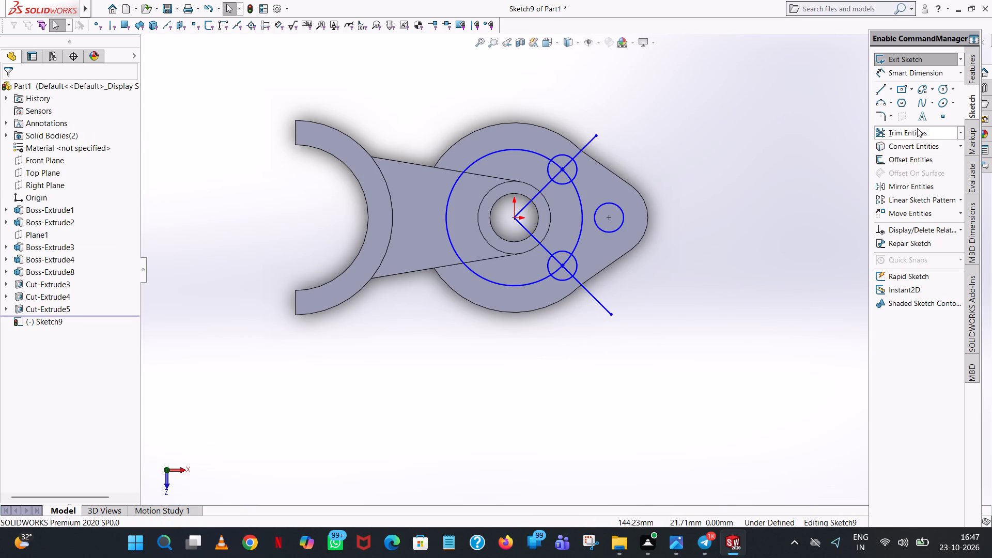
left_click(917, 128)
left_click(590, 139)
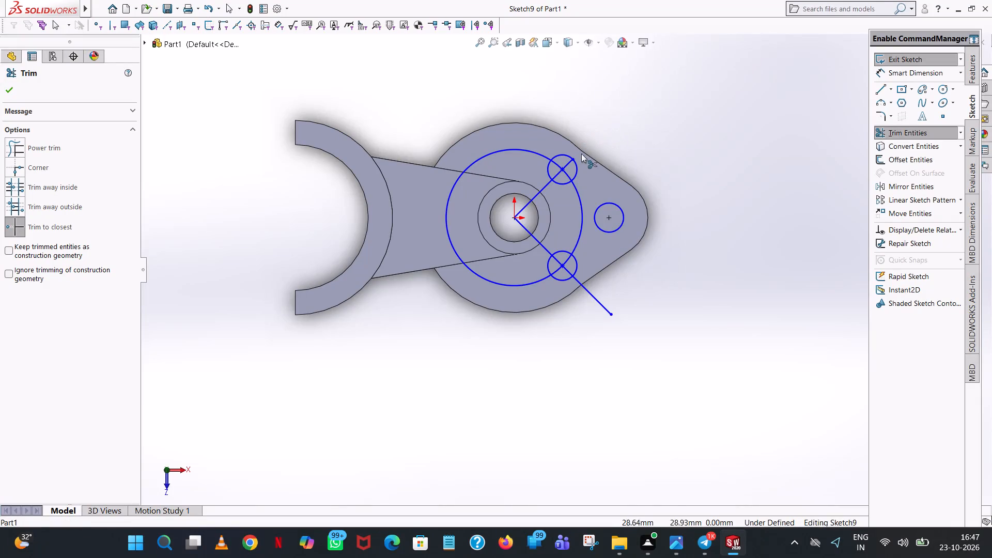
left_click(591, 292)
scroll(564, 261, "down", 5)
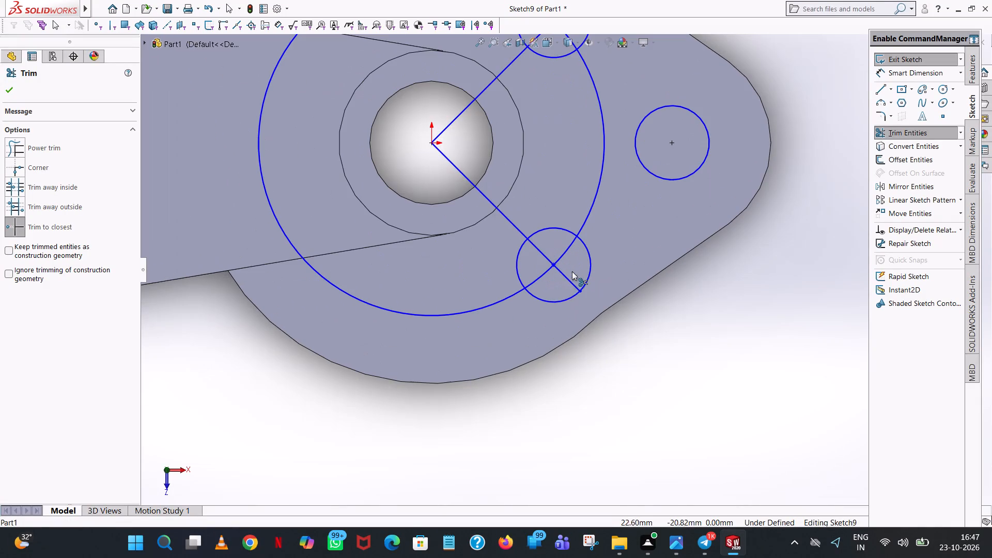
left_click(568, 273)
left_click(566, 276)
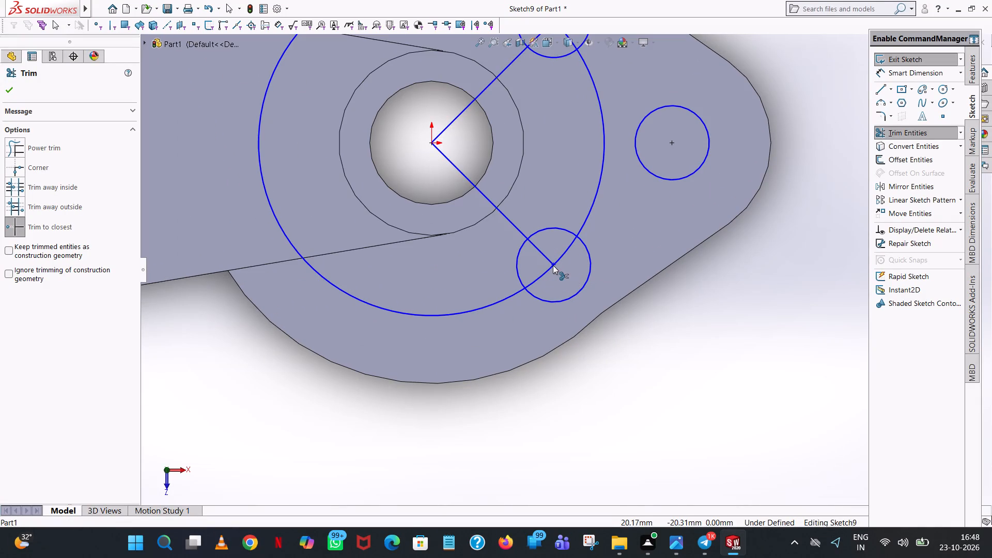
left_click(546, 257)
left_click(513, 224)
Trim away the remaining segments of the upper angled line, from the origin through the upper small circle.
left_click(468, 102)
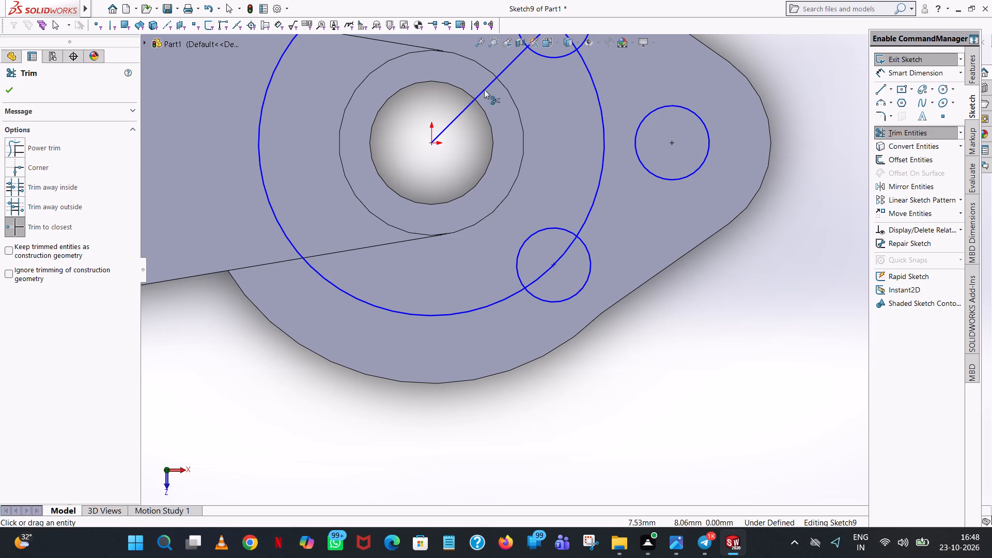
left_click(486, 86)
scroll(516, 67, "up", 2)
scroll(568, 102, "down", 4)
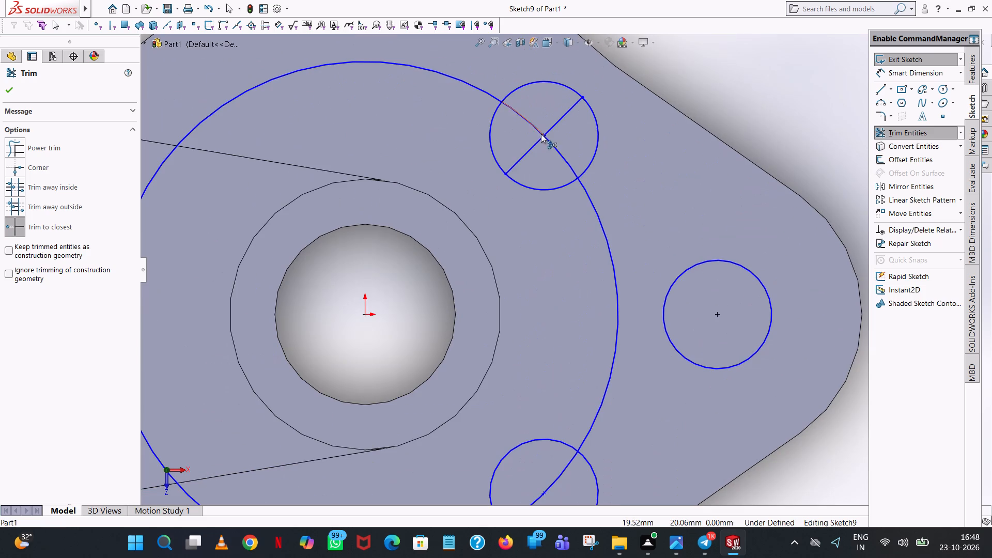
left_click(528, 152)
left_click(557, 122)
scroll(654, 72, "up", 3)
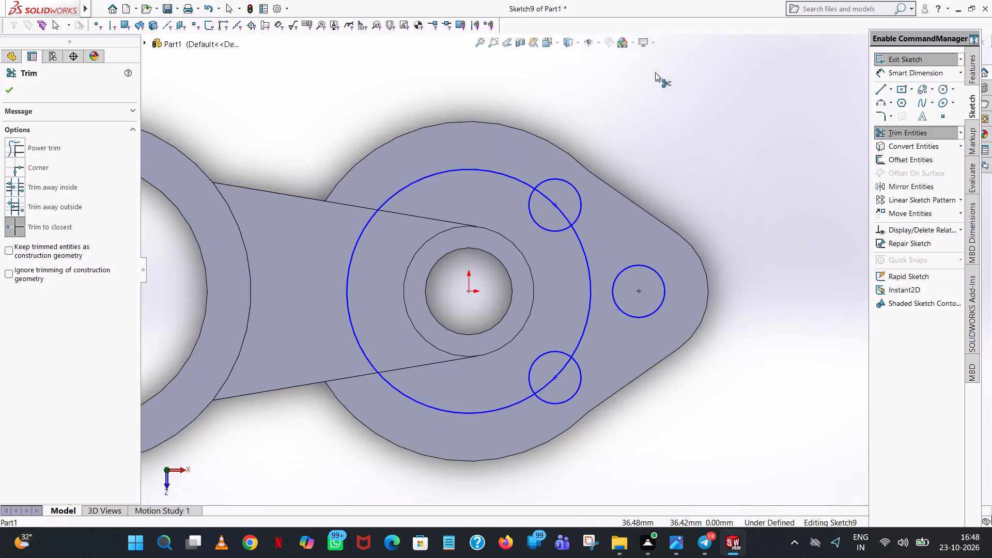
scroll(655, 72, "up", 2)
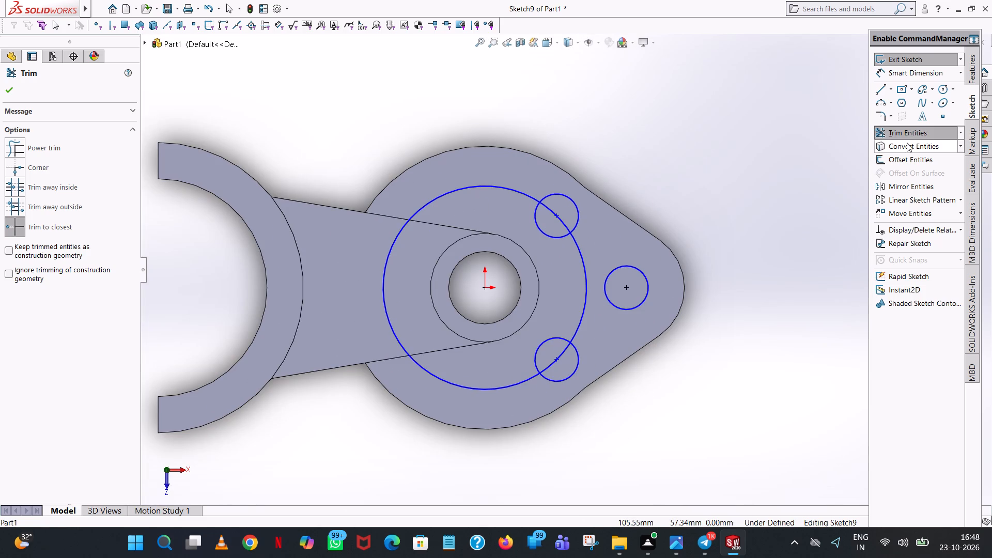
left_click(572, 122)
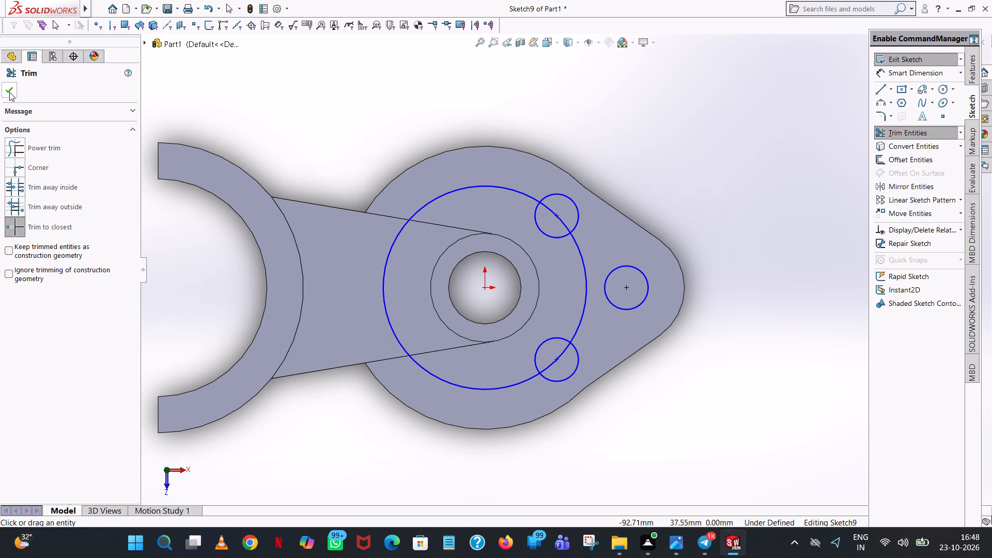
left_click(9, 89)
Convert the 28 mm radius circle centred on the origin to construction geometry.
left_click(456, 187)
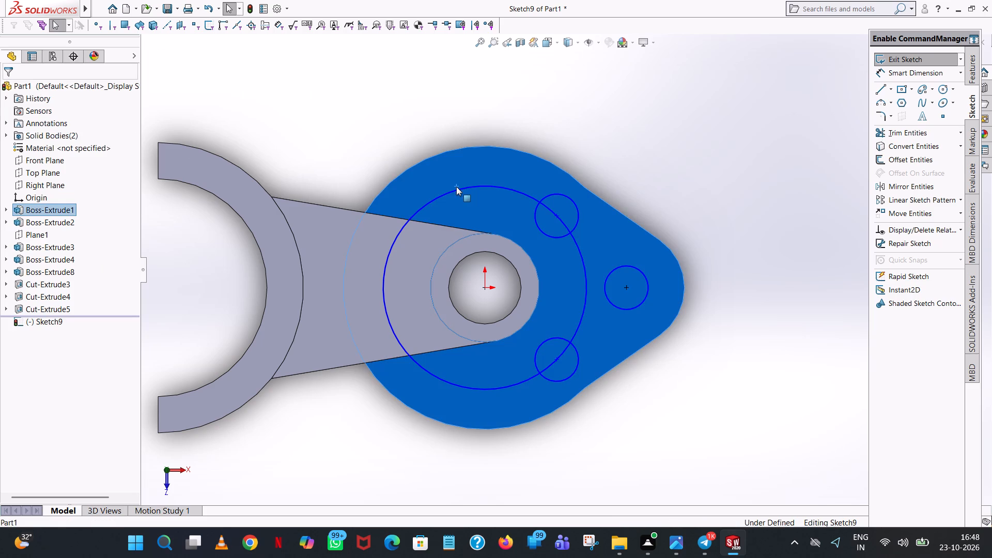
left_click(498, 106)
left_click(457, 190)
right_click(457, 190)
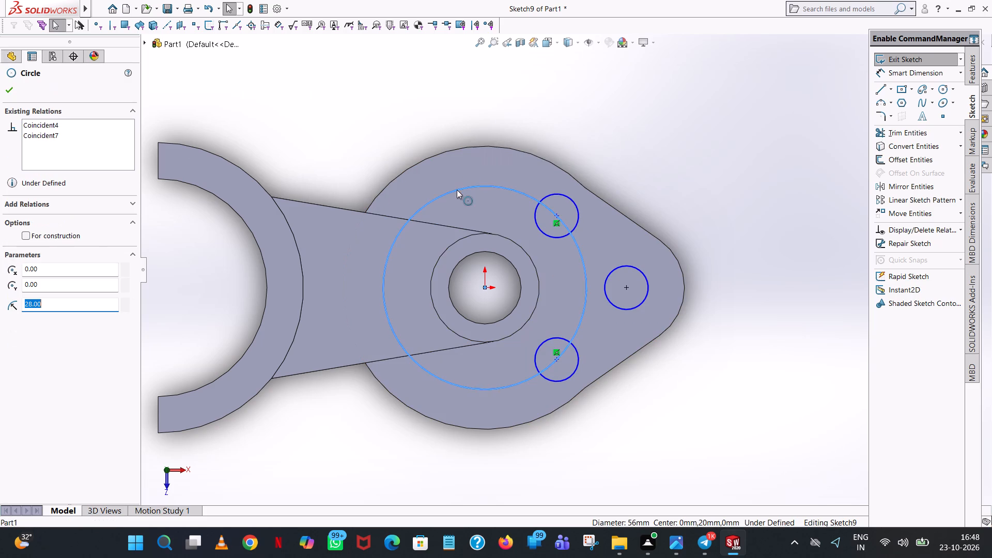
left_click(484, 171)
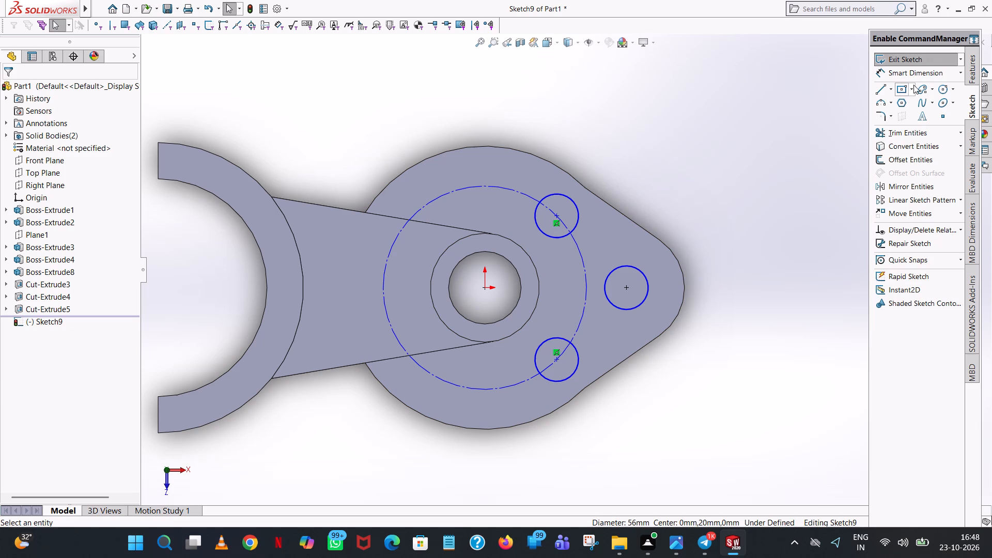
Add a diameter dimension to the construction circle, placed outside the cam's upper edge.
left_click(926, 70)
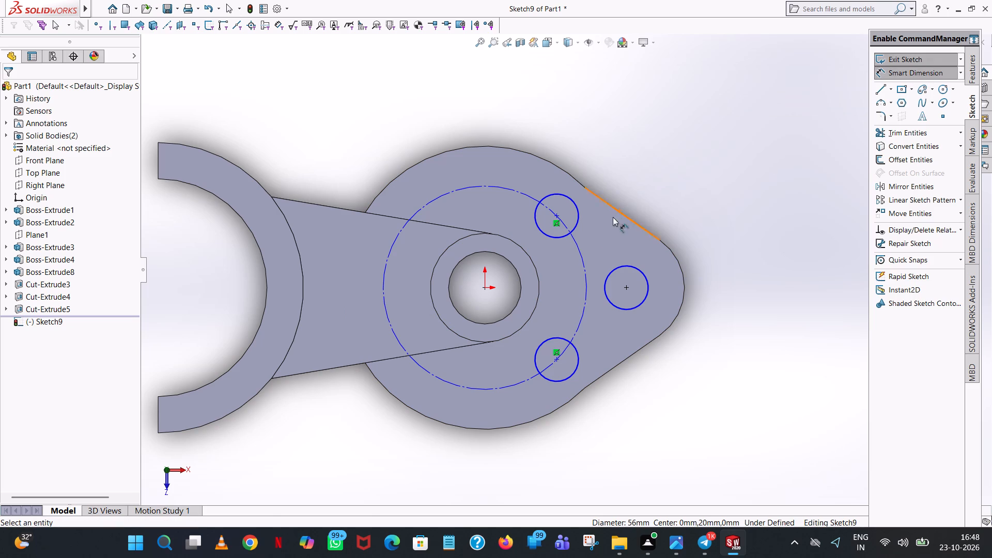
left_click(577, 240)
left_click(739, 141)
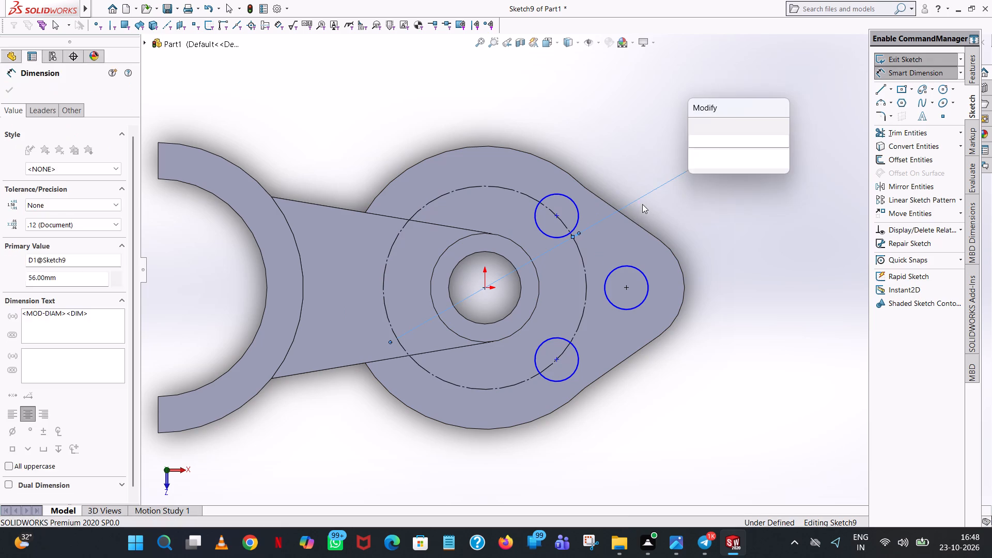
left_click(695, 122)
left_click(661, 114)
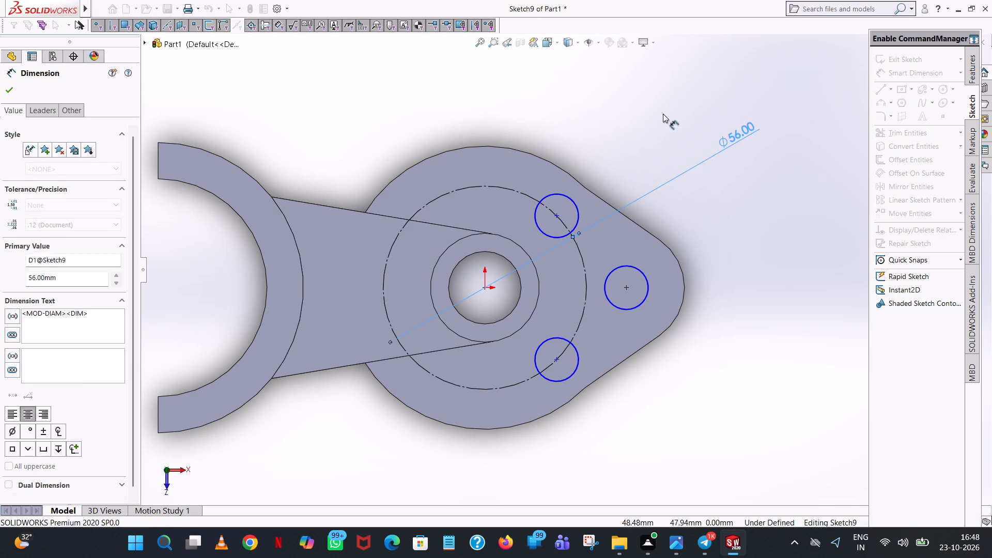
Add a diameter dimension to each of the three small hole circles: nose, upper and lower.
left_click(646, 276)
left_click(748, 195)
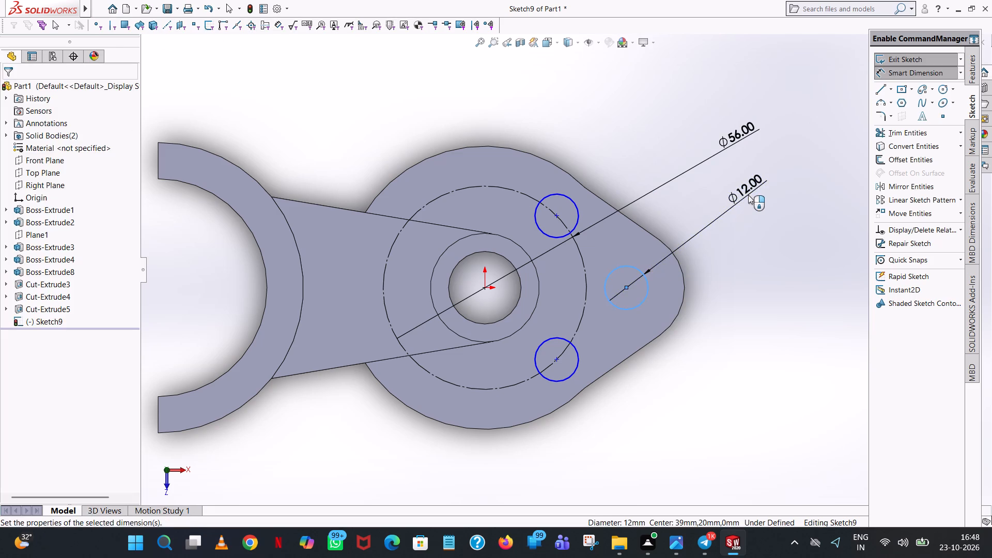
left_click(705, 180)
left_click(625, 141)
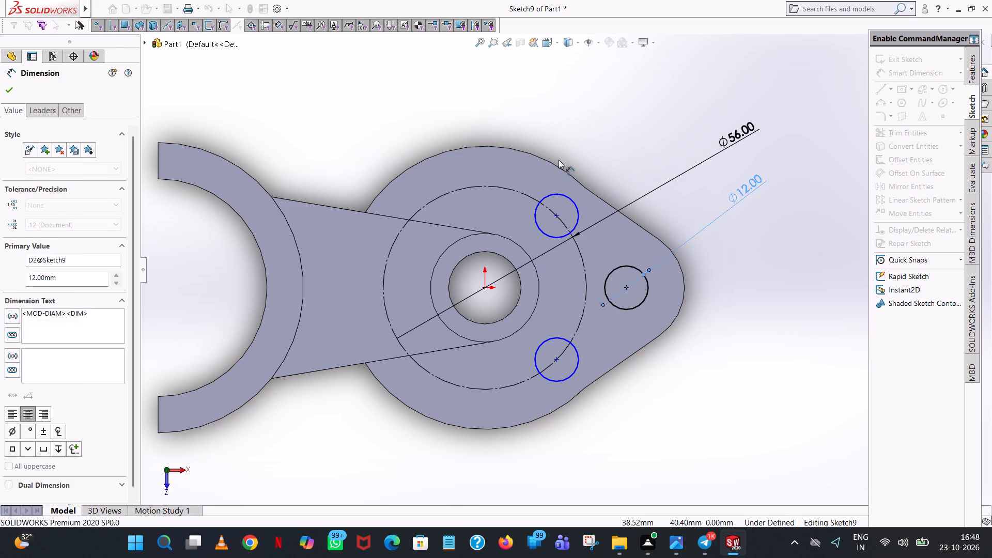
left_click(555, 194)
left_click(580, 127)
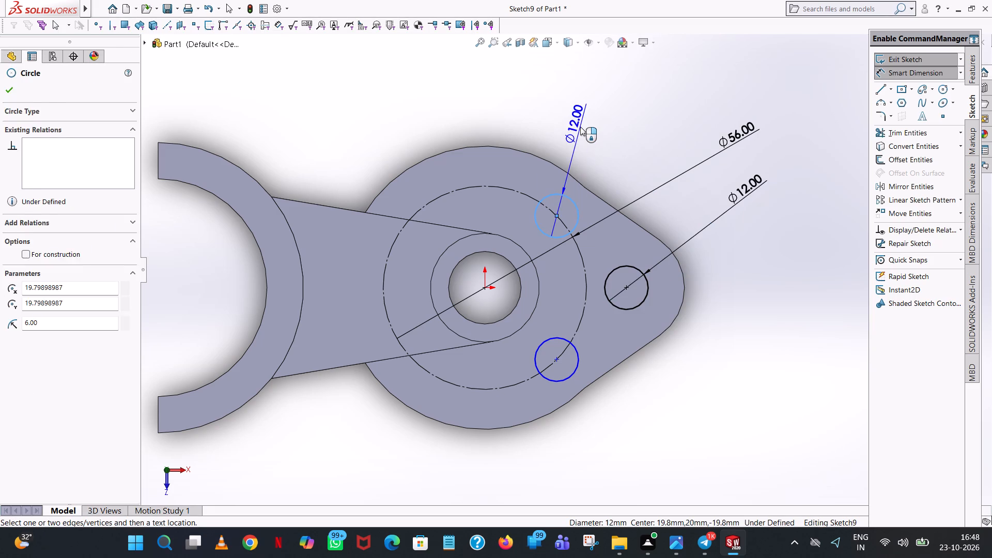
left_click(539, 114)
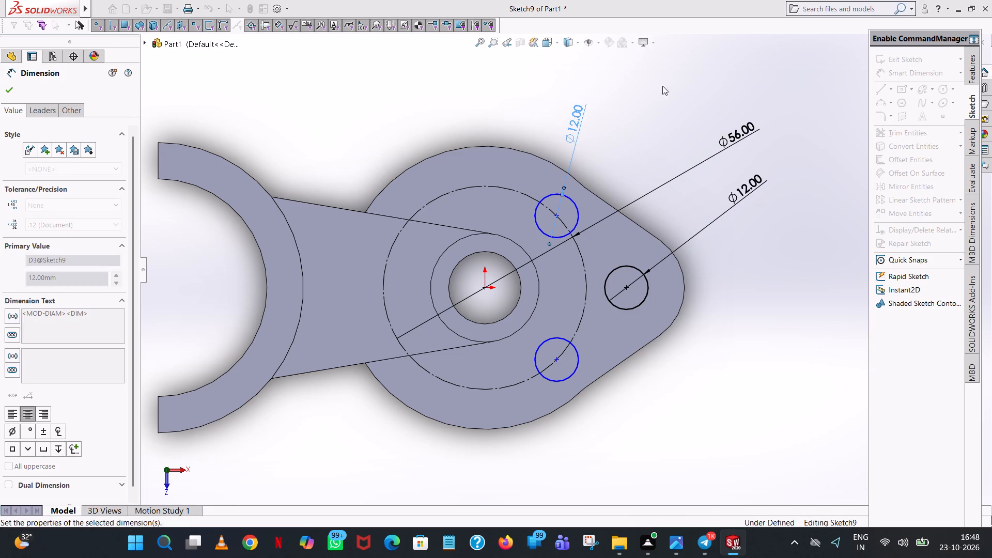
left_click(662, 86)
left_click(567, 376)
left_click(630, 445)
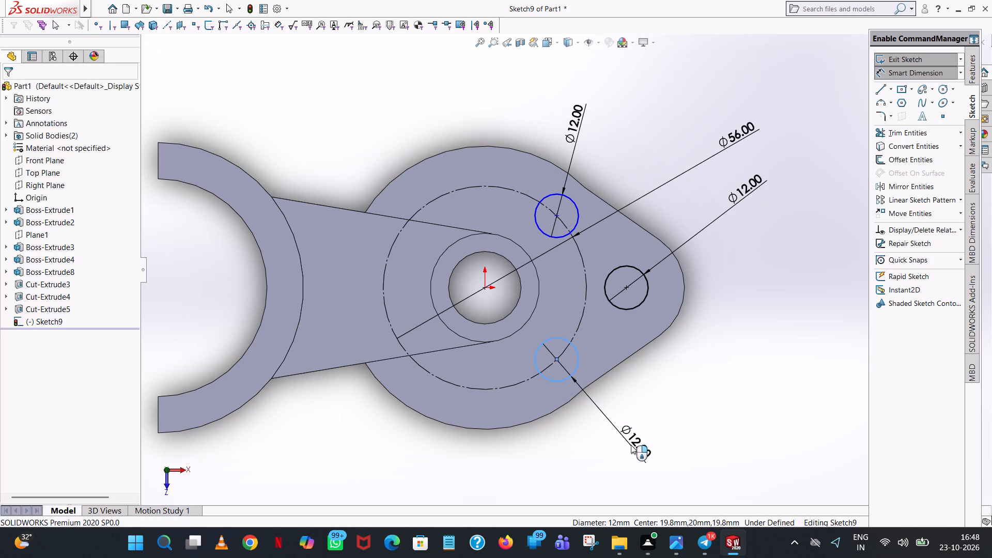
left_click(589, 423)
left_click(756, 315)
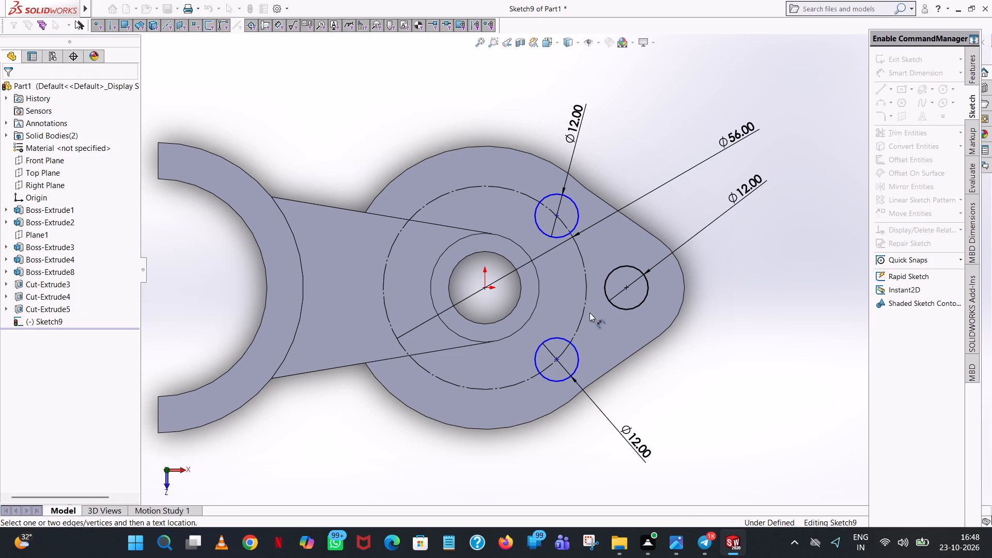
Dimension the horizontal distance from the origin to the upper small hole's centre, placed above the cam, keeping the current value.
left_click(484, 288)
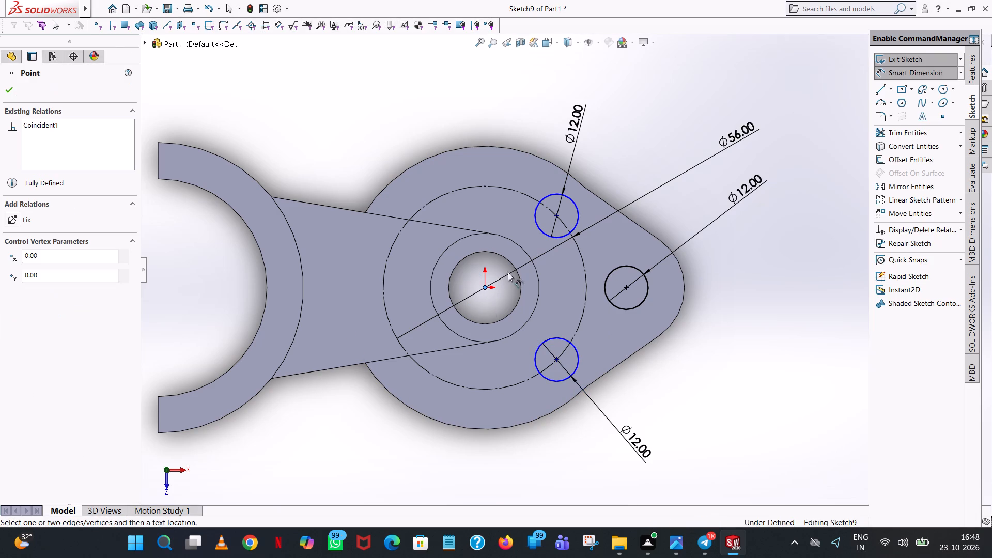
left_click(559, 215)
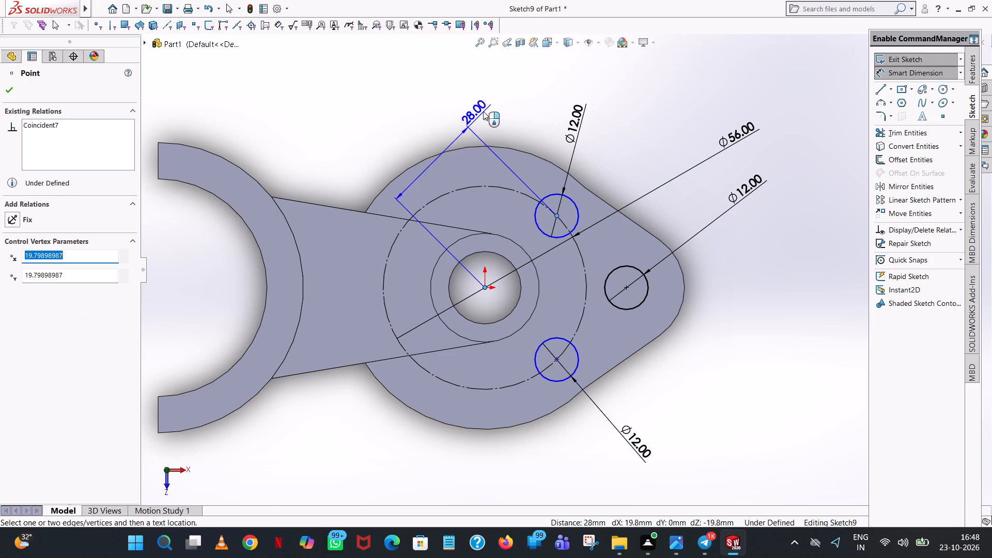
left_click(525, 97)
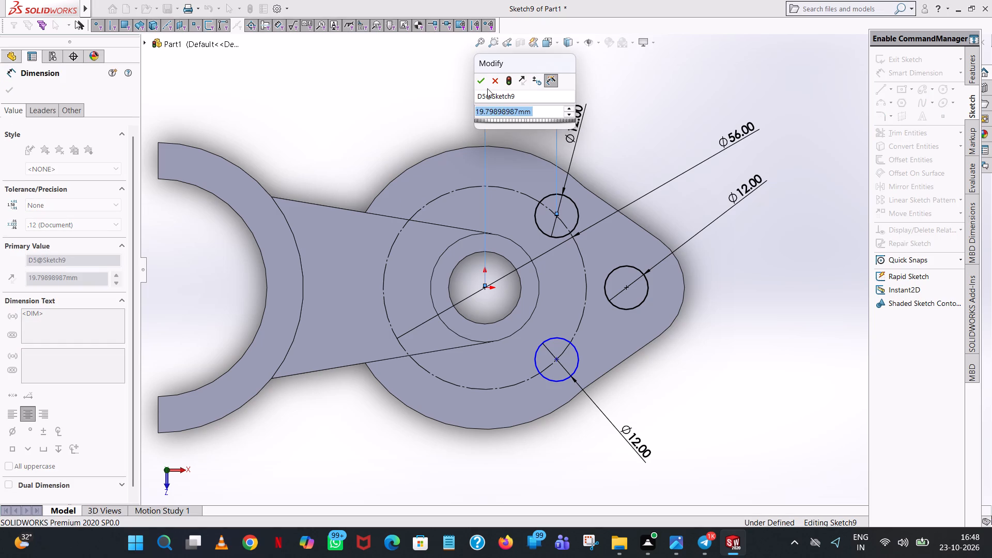
left_click(482, 80)
left_click(643, 77)
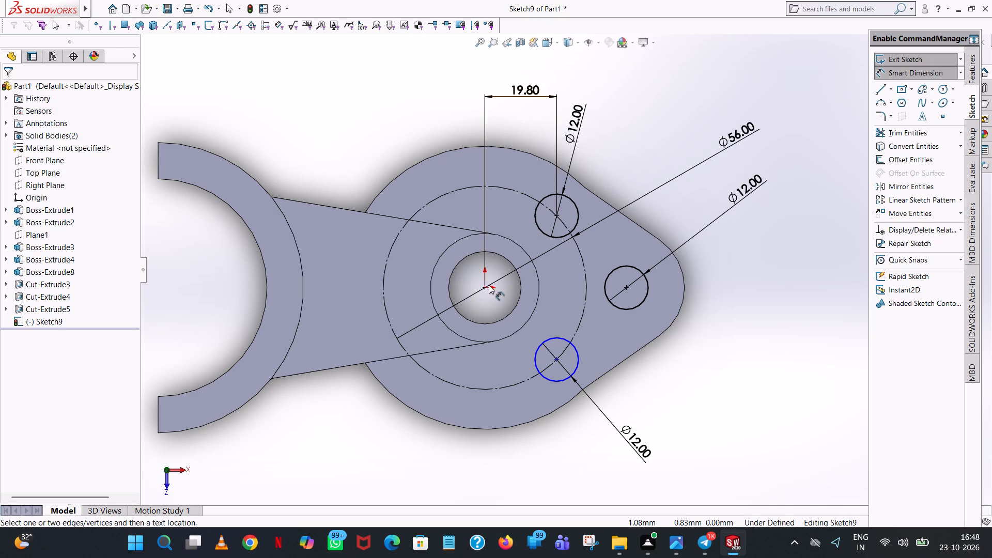
Dimension the horizontal distance from the origin to the lower small hole's centre, placed below the cam, keeping the current value.
left_click(483, 288)
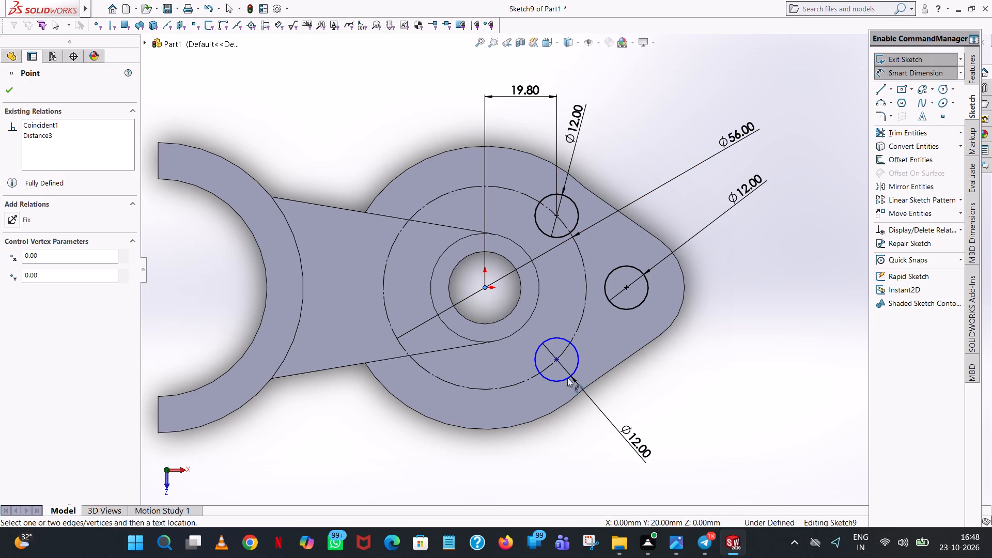
left_click(555, 358)
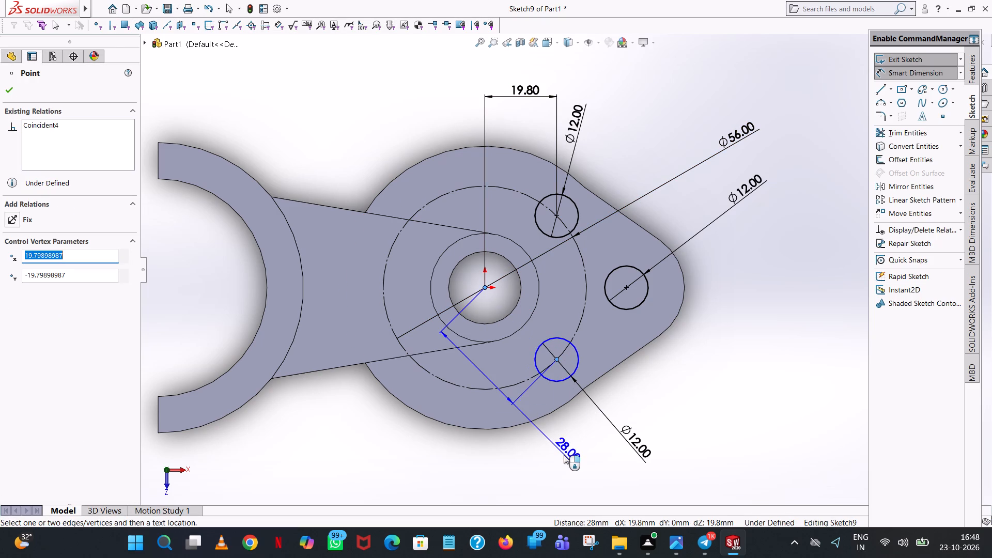
left_click(528, 466)
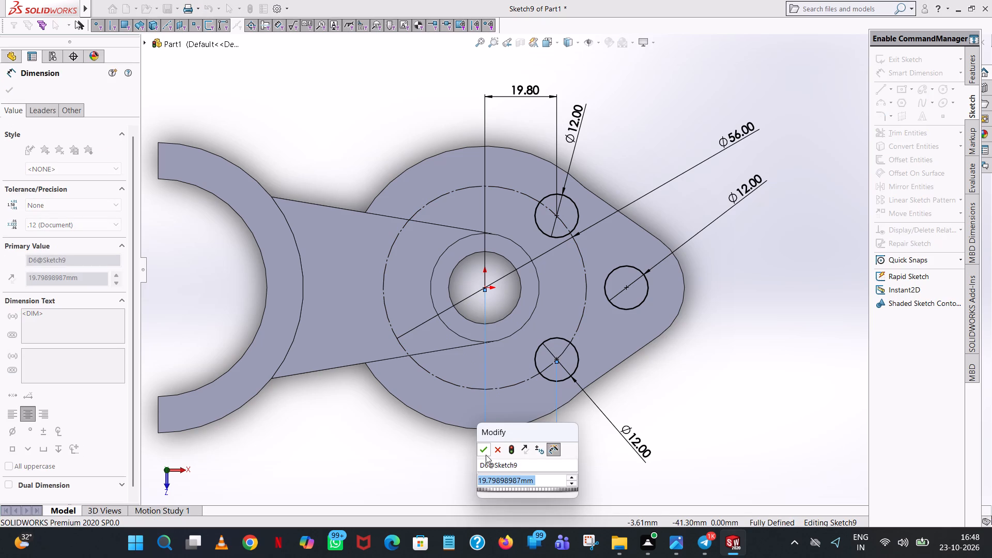
left_click(486, 455)
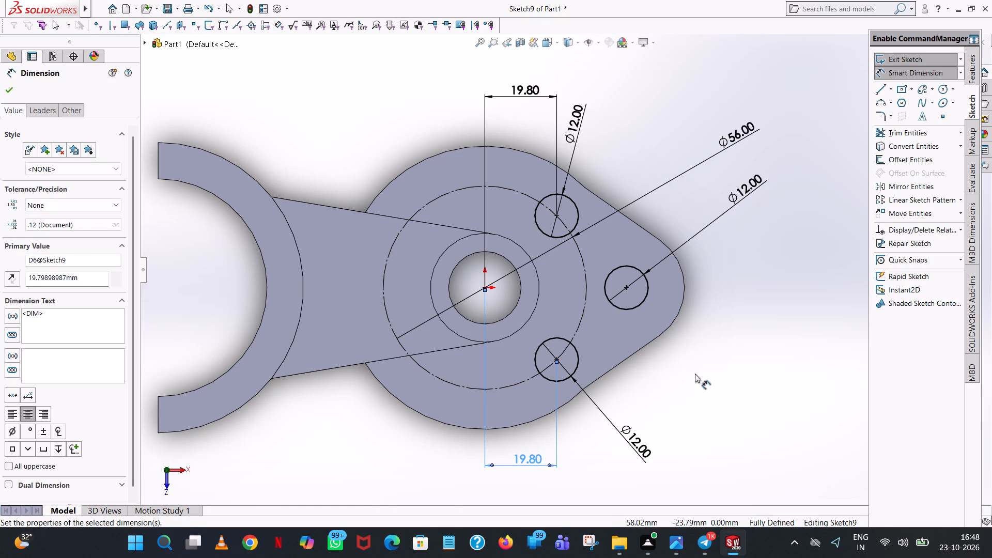
left_click(695, 374)
Start an Extruded Cut through the cam body from the sketch of the three 12 mm hole circles.
middle_click_drag(603, 389, 576, 242)
scroll(775, 438, "up", 5)
scroll(692, 327, "up", 2)
middle_click_drag(692, 327, 720, 262)
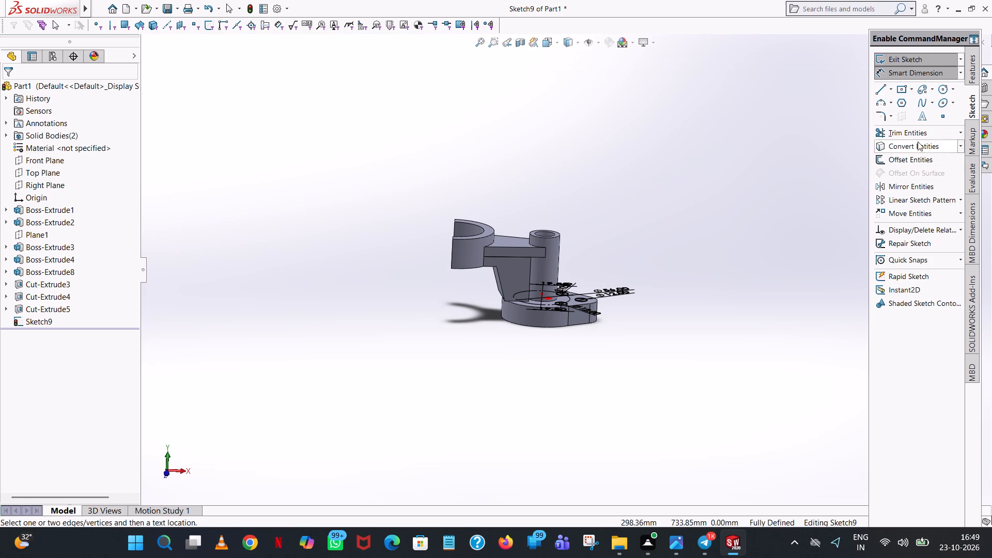
left_click(968, 70)
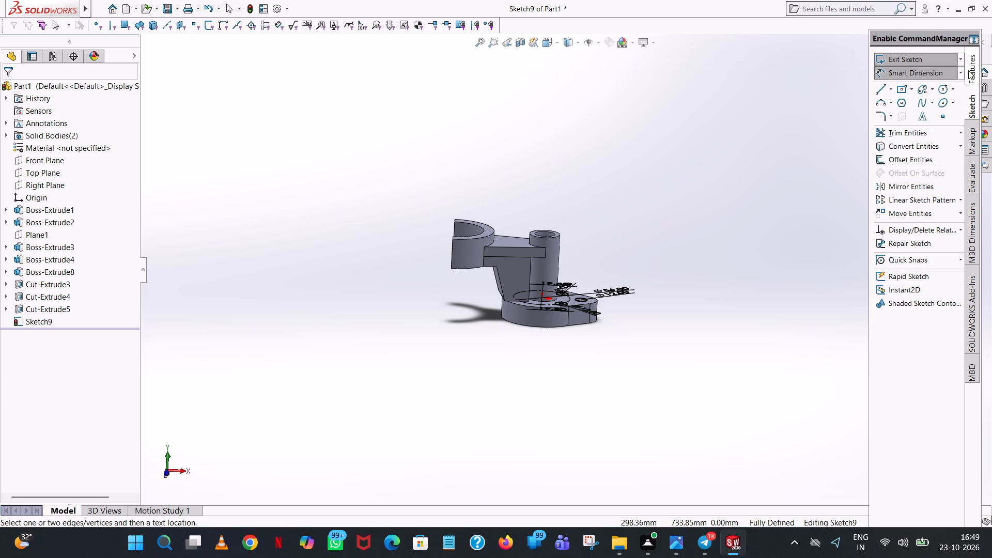
left_click(906, 127)
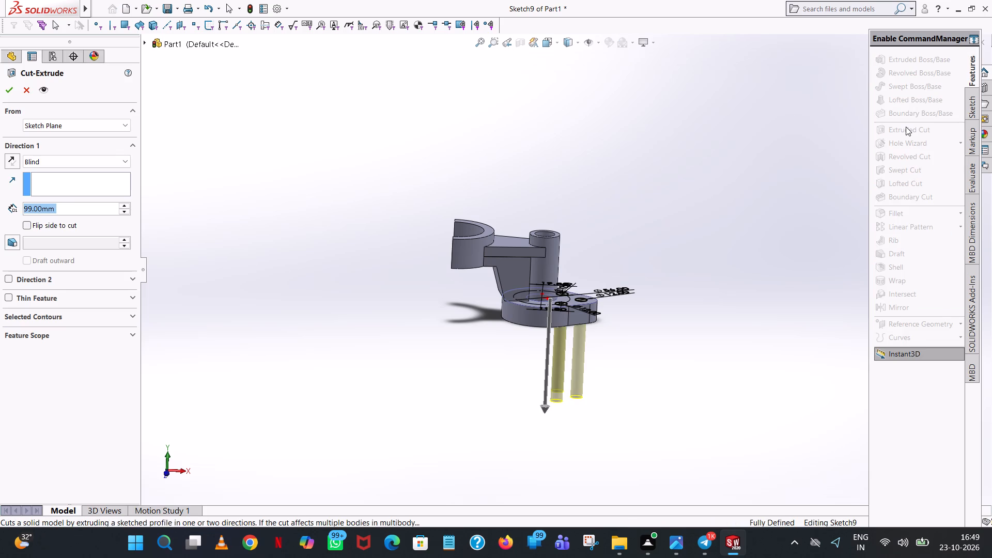
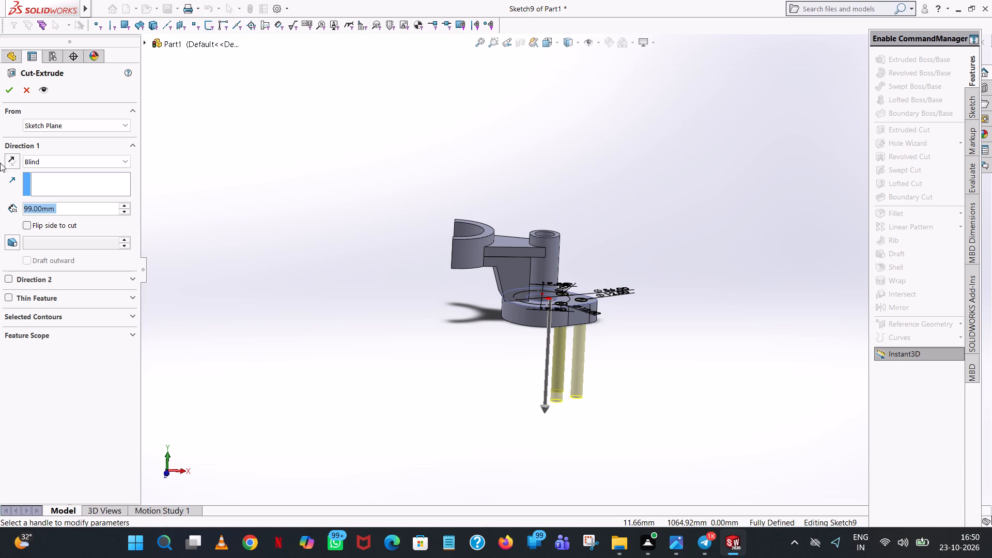
Complete the Blind extruded cut of the three 12 mm holes through the cam body at a depth of 99 mm.
left_click(8, 88)
left_click(579, 172)
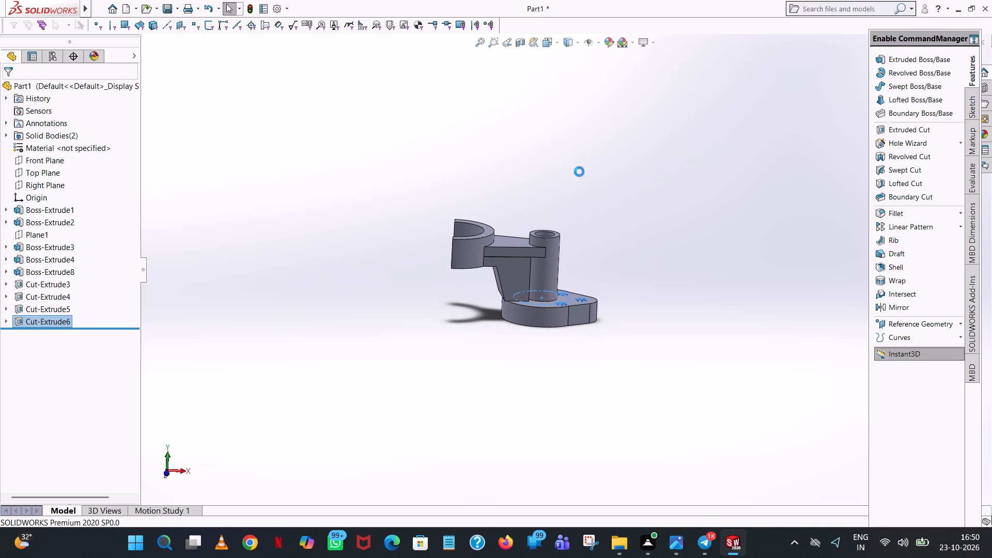
Examine the part from above, the side and the shaft end to check the three cam holes, arm and half ring.
middle_click_drag(610, 139, 608, 339)
scroll(608, 339, "down", 2)
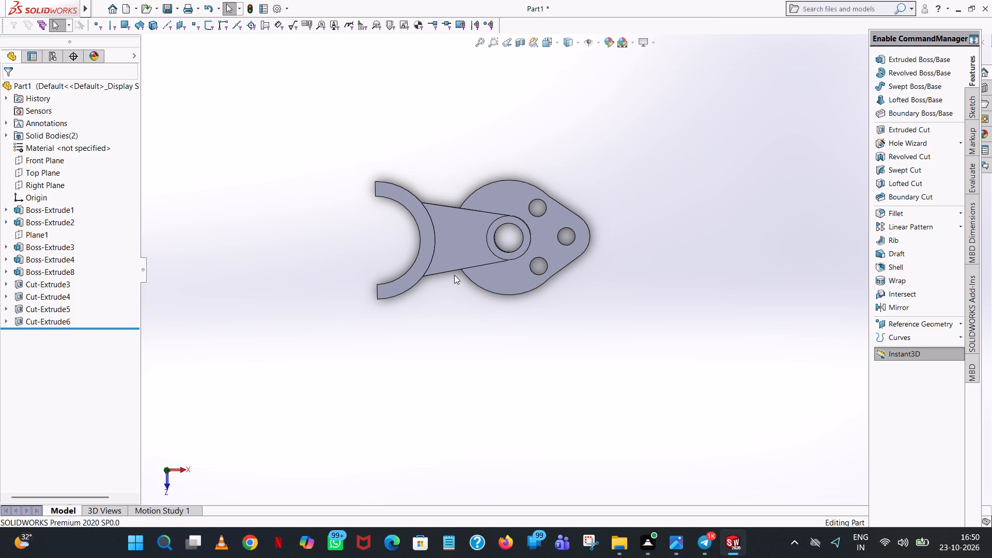
middle_click_drag(454, 278, 470, 143)
middle_click_drag(468, 151, 417, 29)
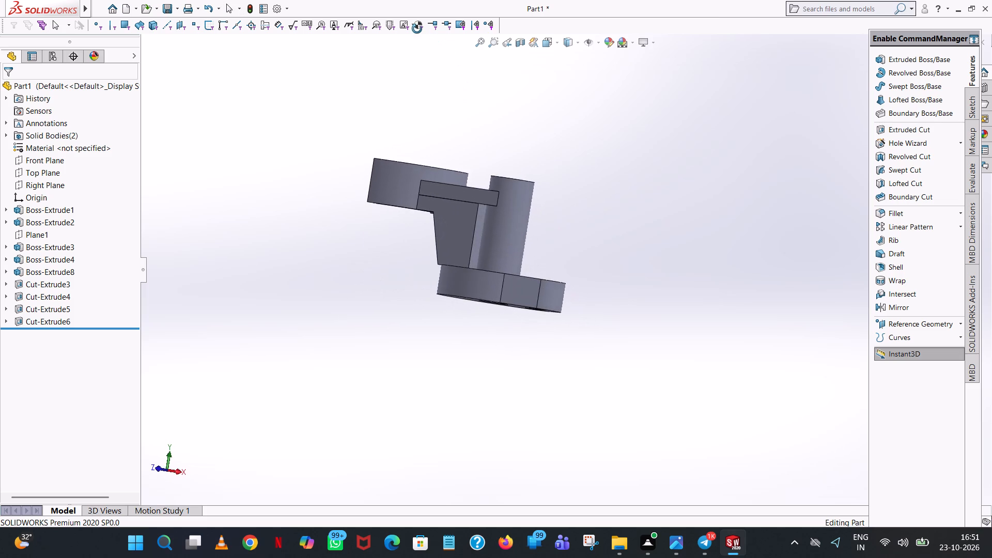
middle_click_drag(417, 29, 348, 44)
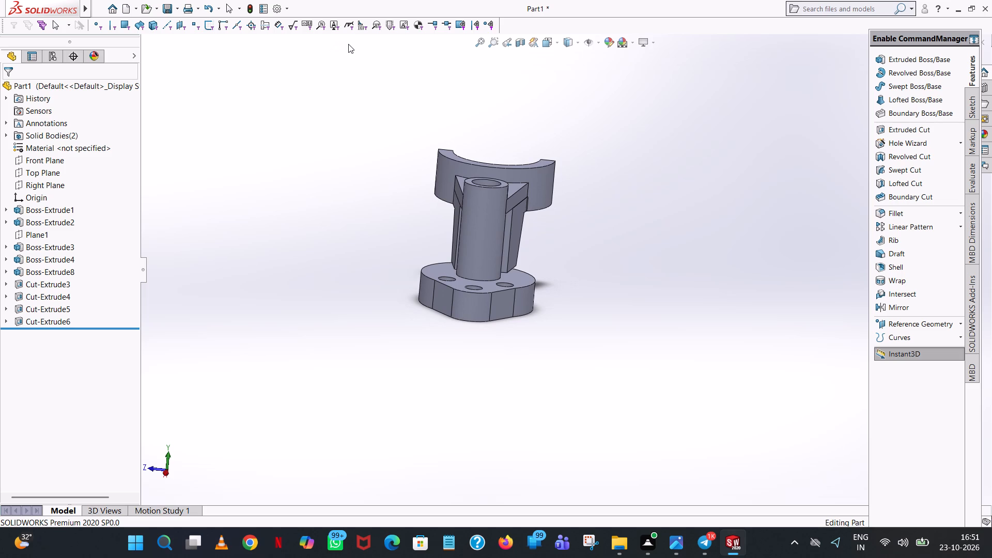
scroll(349, 44, "up", 1)
middle_click_drag(477, 240, 496, 234)
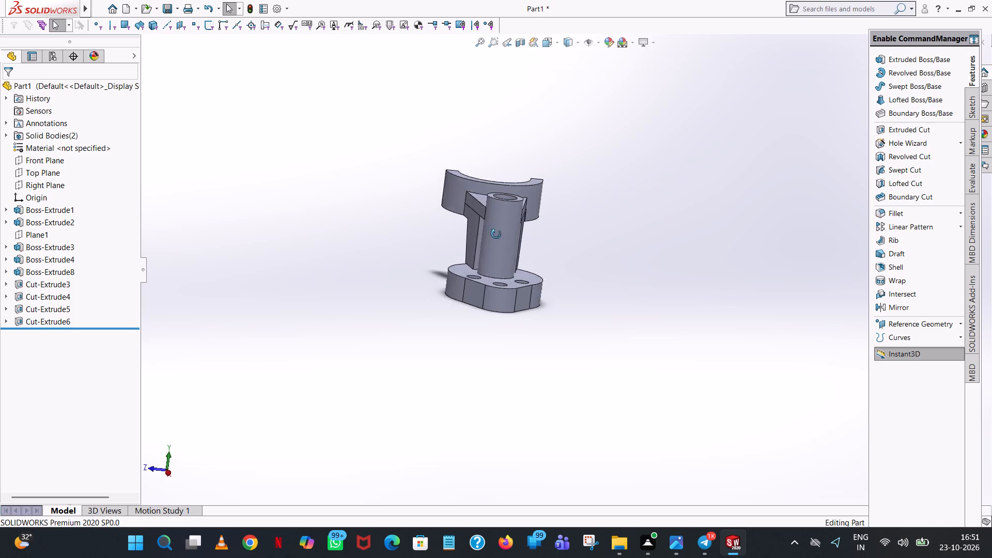
middle_click_drag(496, 234, 564, 250)
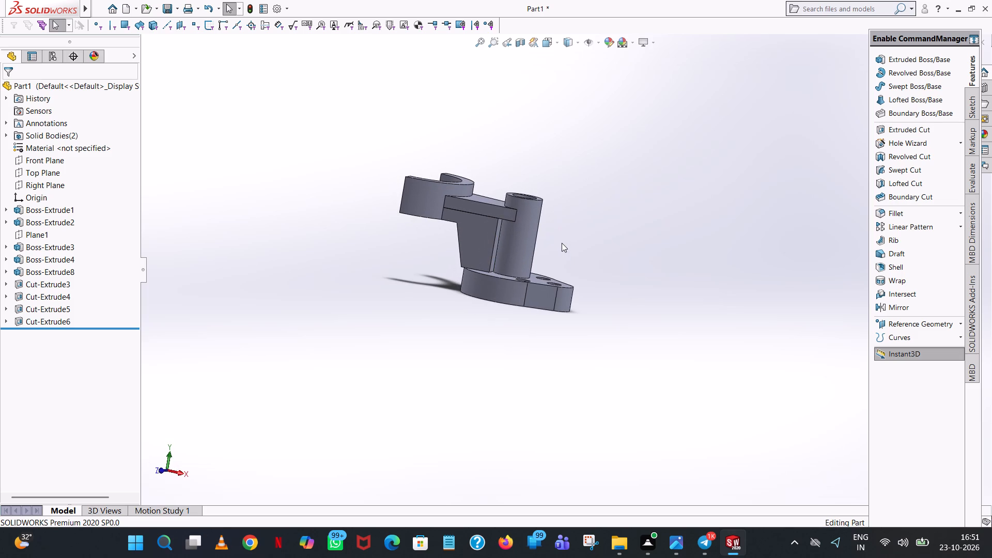
Open a new sketch on the Front Plane and set the view to the Front orientation.
left_click(40, 161)
middle_click_drag(437, 110, 386, 265)
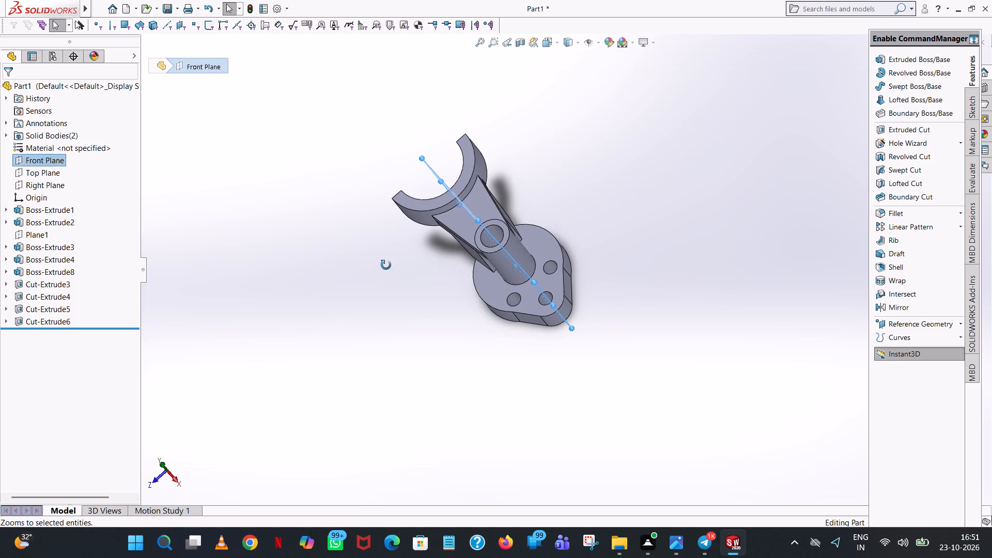
middle_click_drag(386, 265, 439, 138)
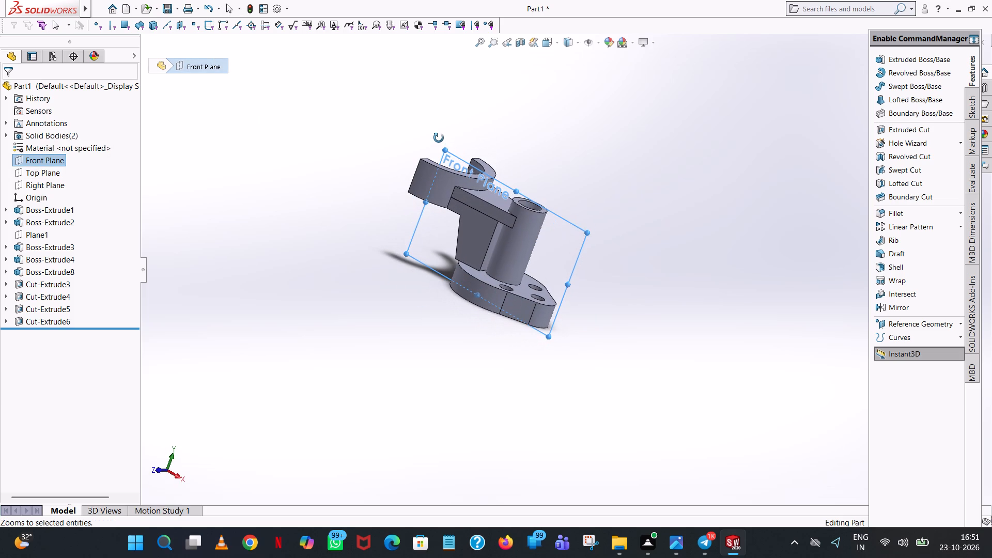
middle_click_drag(439, 138, 570, 268)
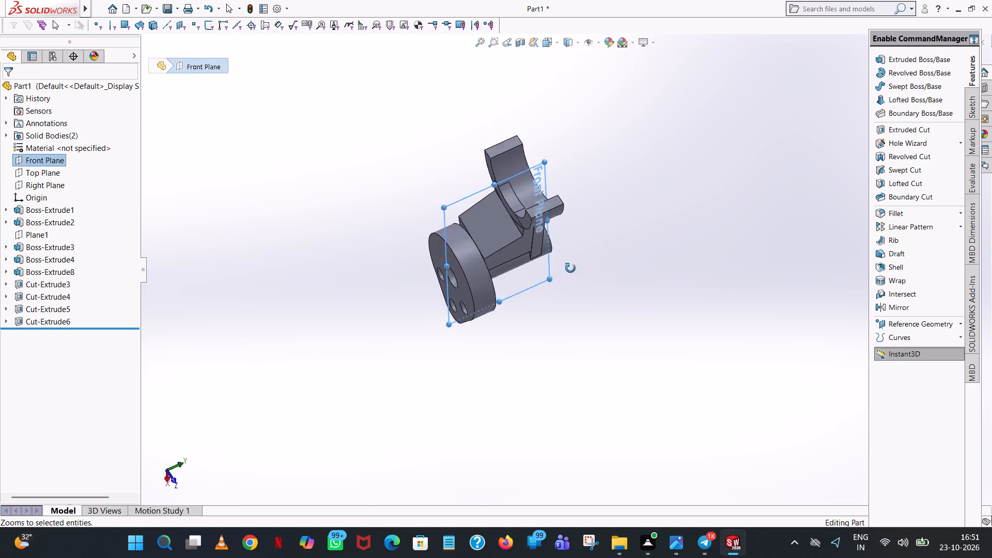
middle_click_drag(570, 268, 469, 406)
scroll(472, 412, "up", 1)
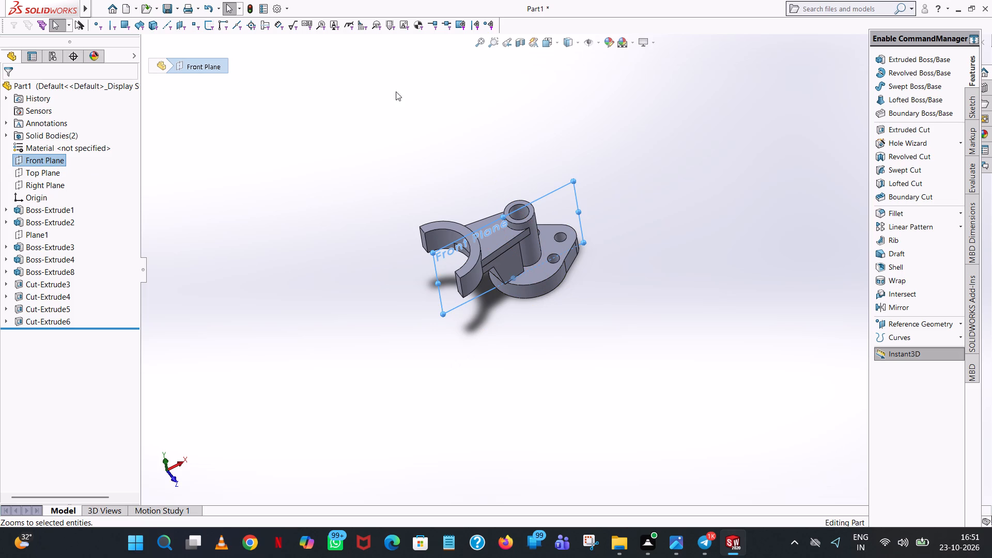
left_click(44, 157)
left_click(51, 143)
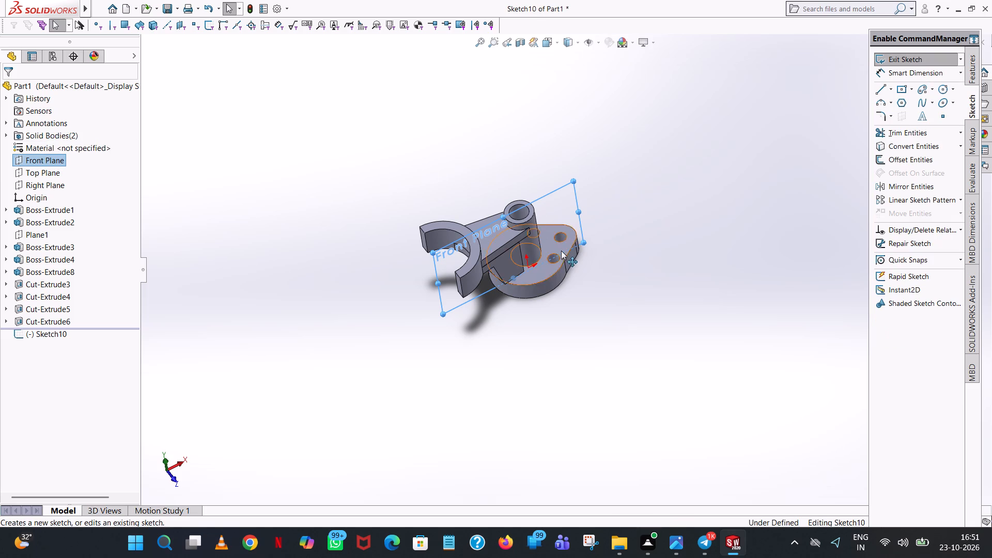
middle_click_drag(562, 251, 518, 227)
scroll(486, 242, "down", 1)
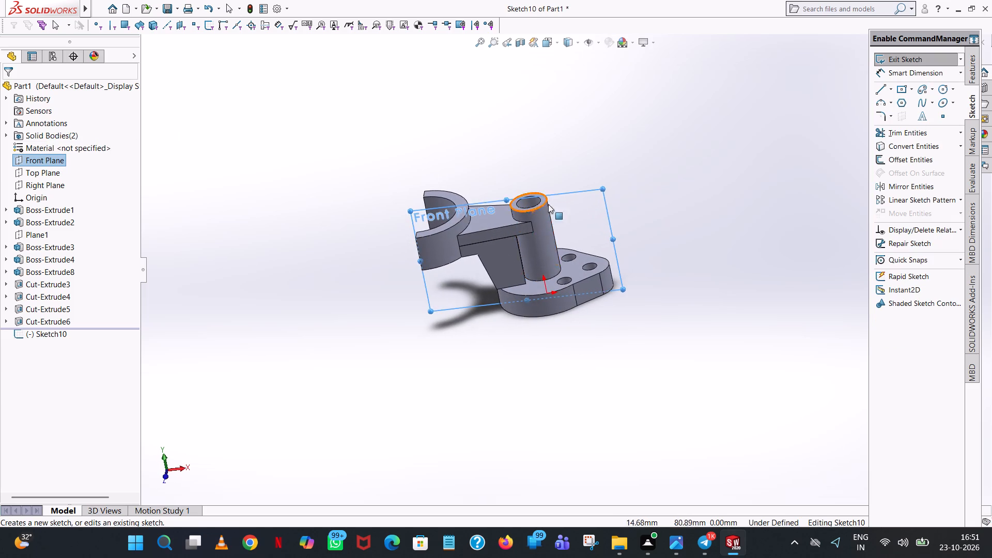
scroll(557, 204, "down", 5)
middle_click_drag(557, 204, 561, 194)
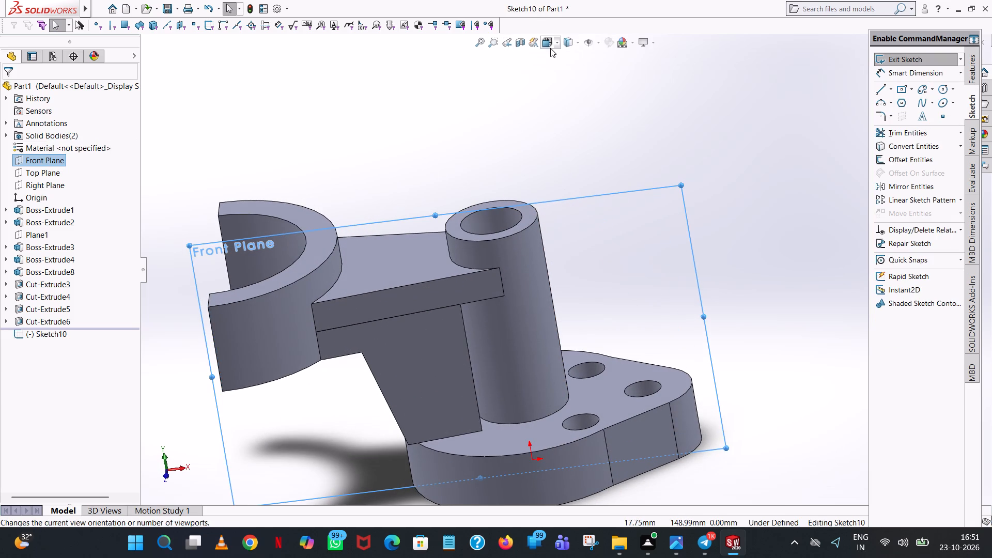
left_click(554, 41)
left_click(599, 102)
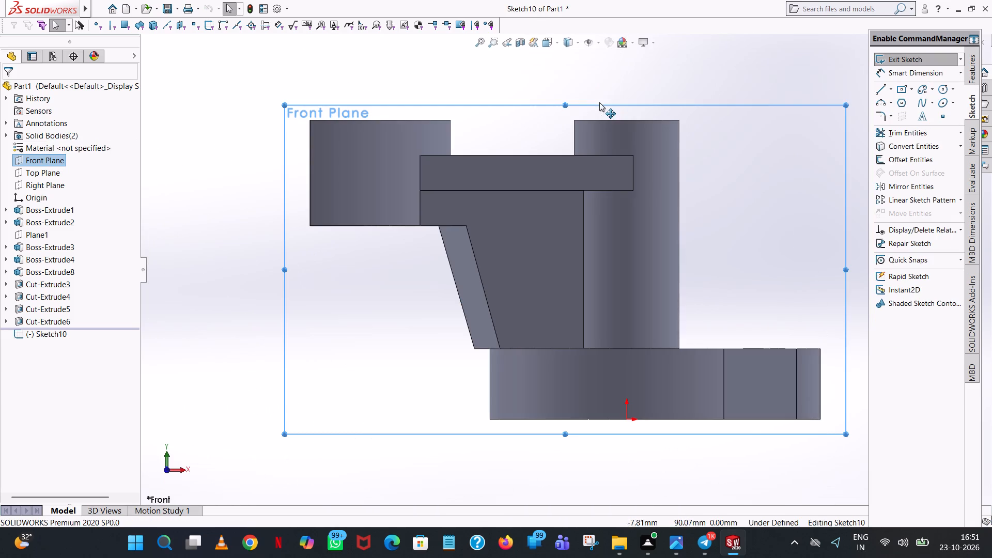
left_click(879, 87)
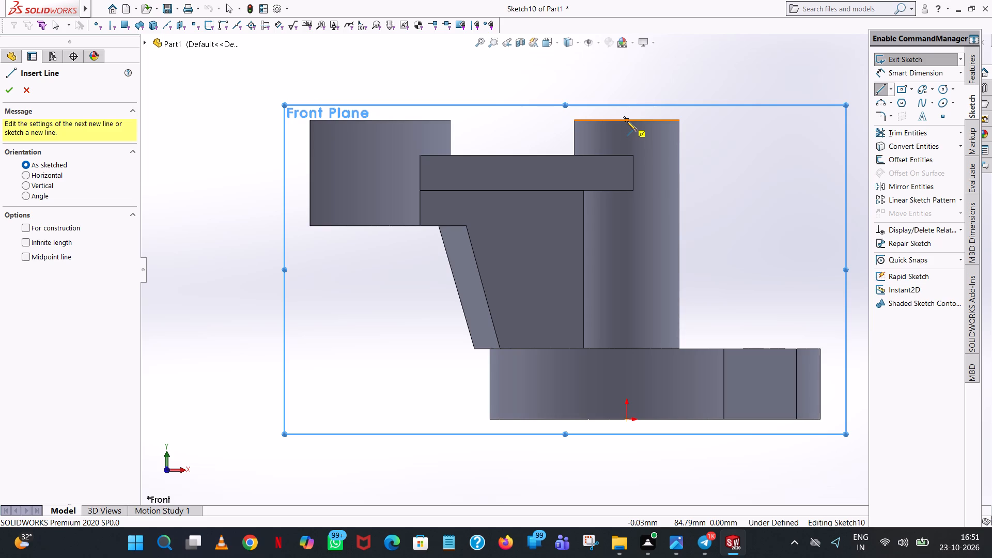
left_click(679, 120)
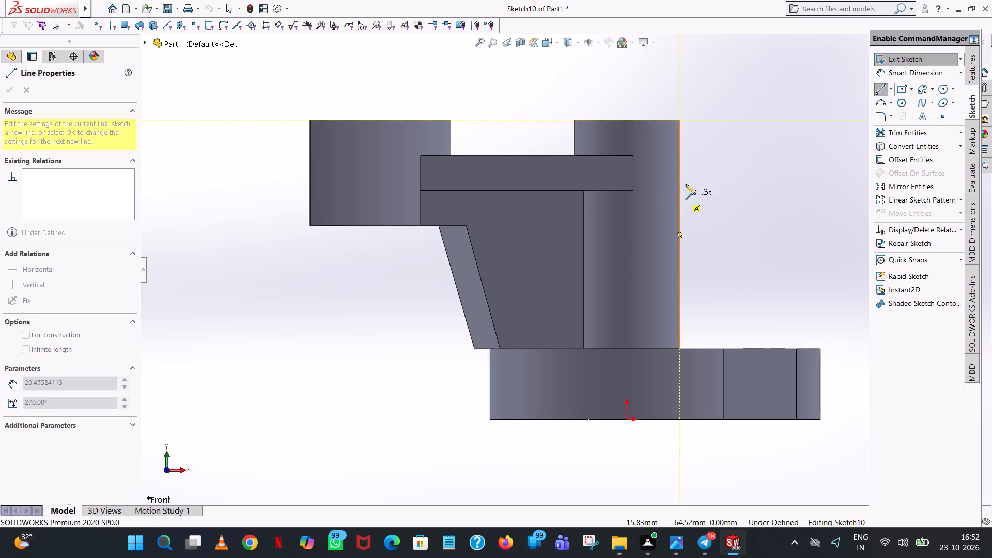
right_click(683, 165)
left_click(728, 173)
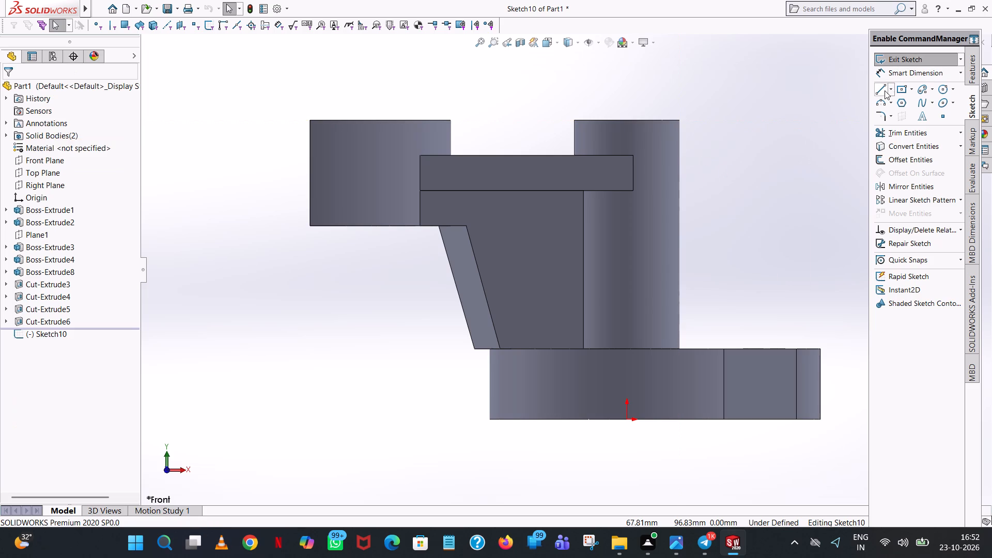
Sketch a vertical line 30 mm long down from the midpoint of the shaft's top edge.
left_click(885, 90)
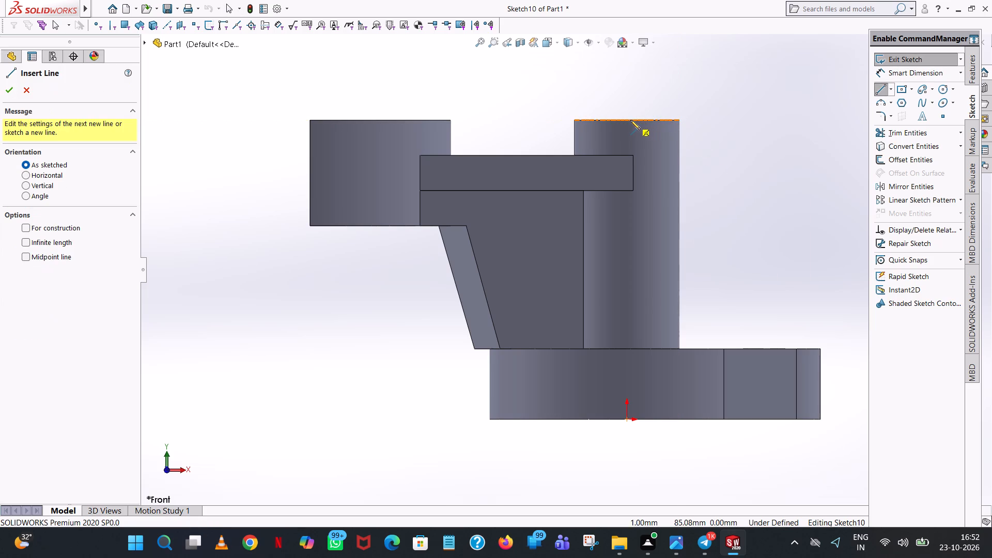
left_click(626, 121)
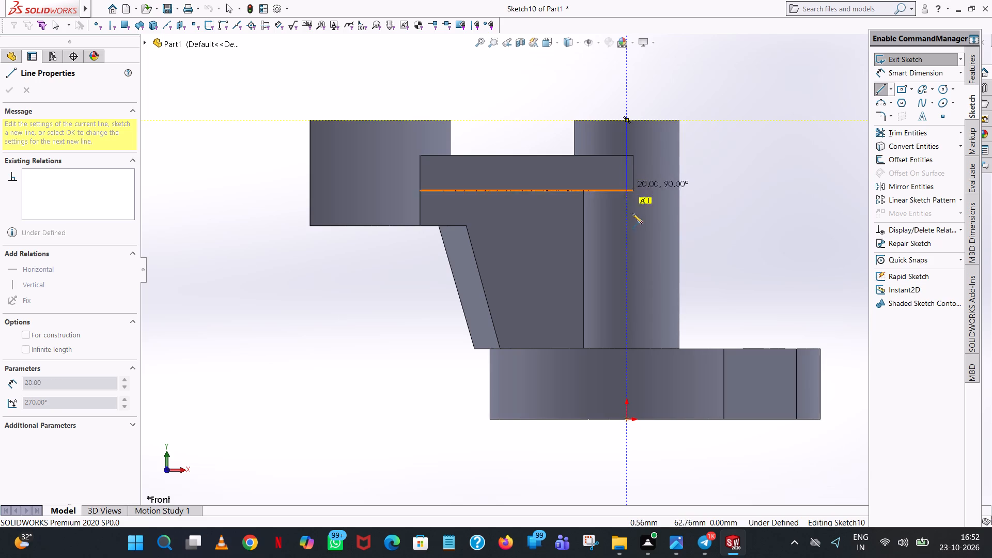
left_click(627, 260)
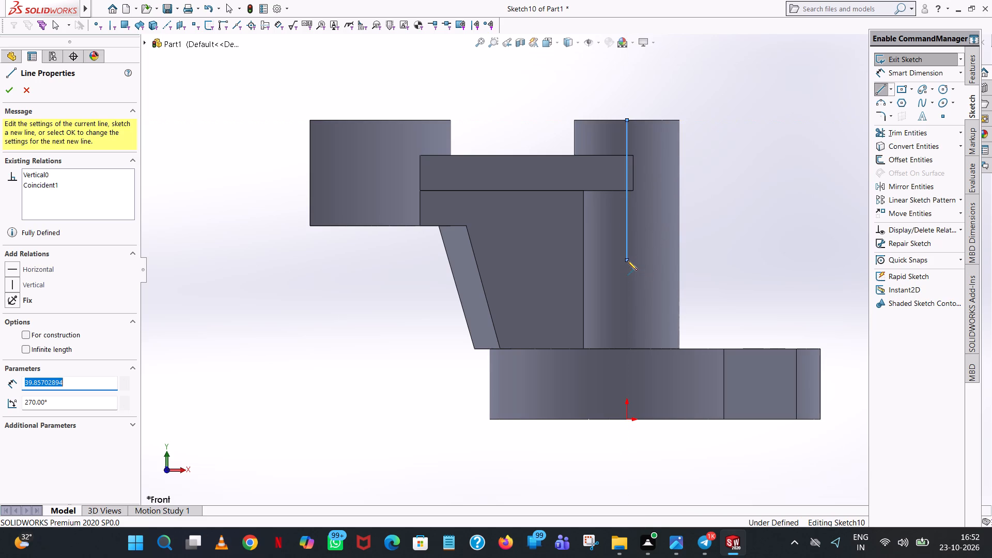
type("30")
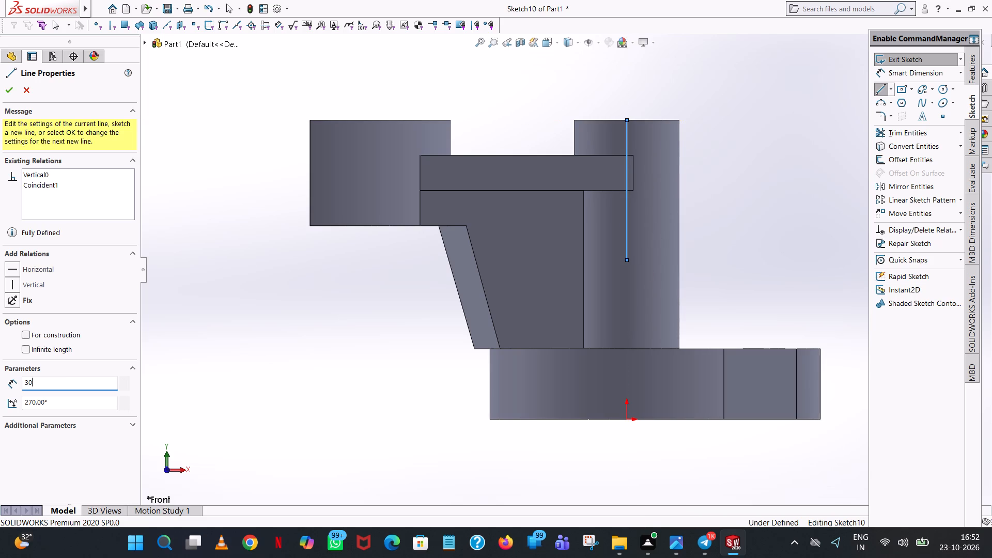
key("Return")
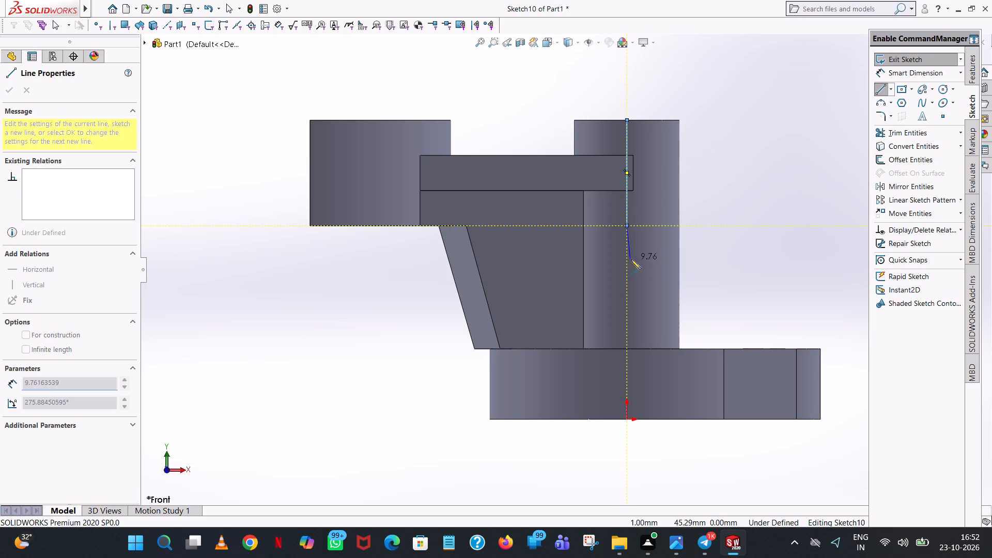
From the vertical line's lower end, sketch a 6 mm horizontal line to the right and an 18 mm vertical line down.
left_click(655, 226)
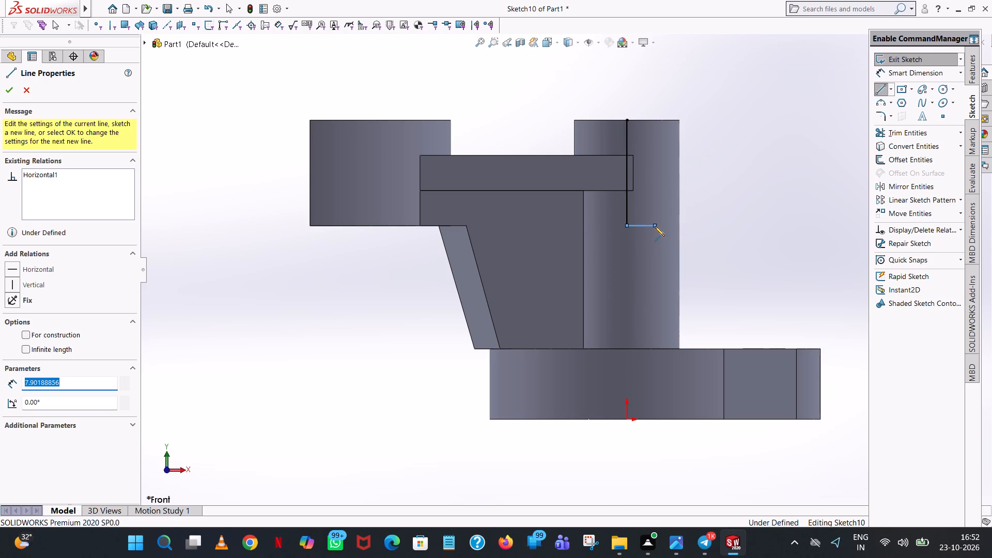
key("6")
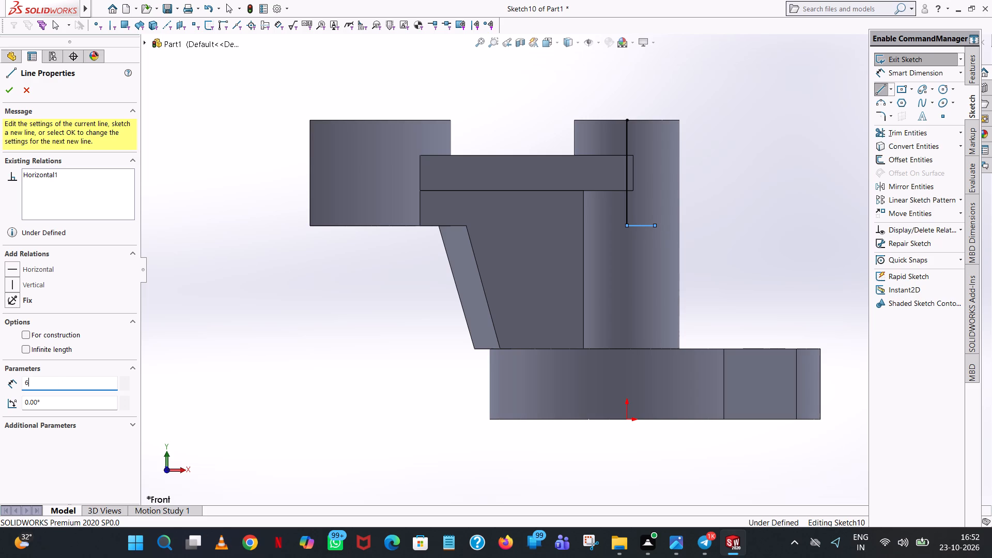
key("Return")
left_click(647, 280)
type("18")
key("Return")
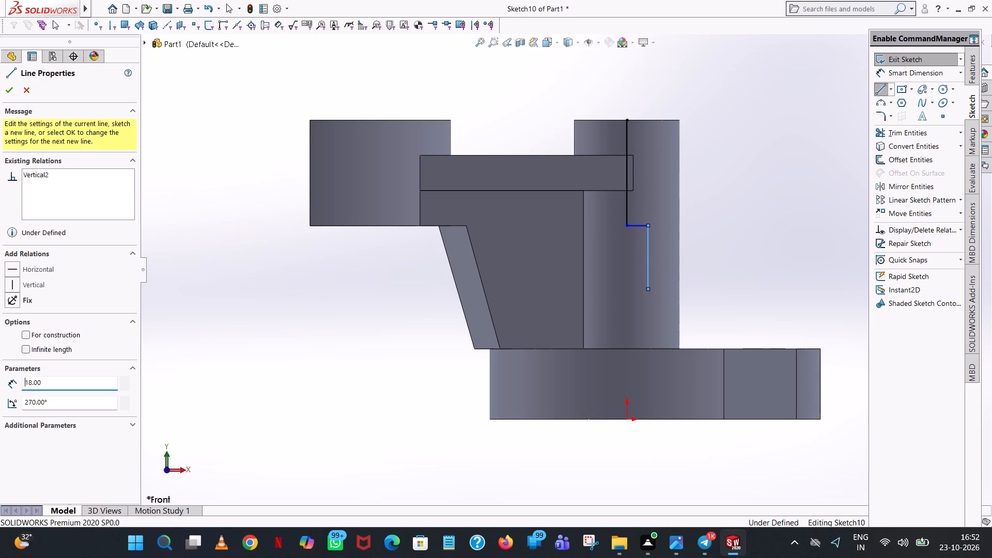
right_click(614, 274)
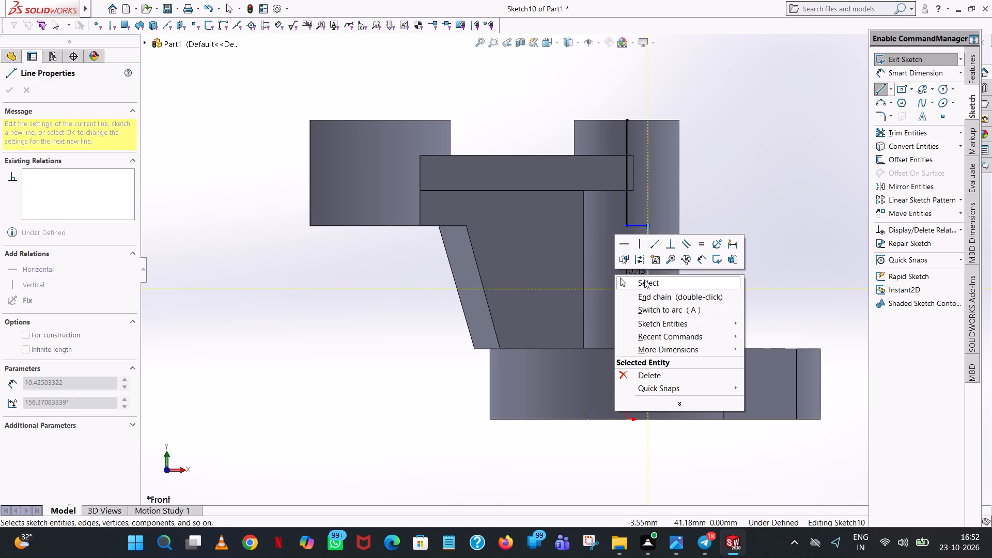
left_click(648, 282)
left_click(649, 272)
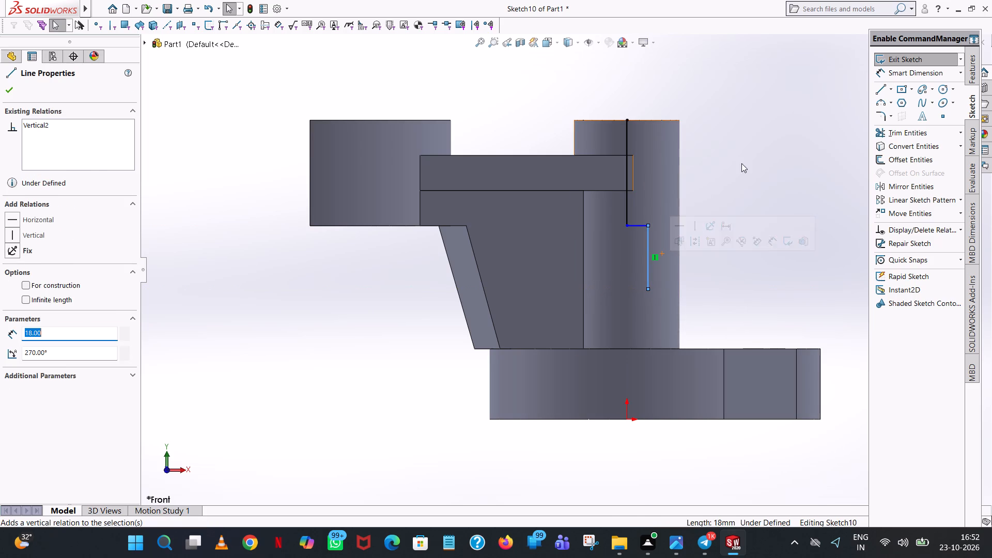
left_click(742, 163)
Close the rectangle on the shaft with a 12 mm bottom line, an 18 mm left side and a 6 mm top line back to the start.
left_click(879, 88)
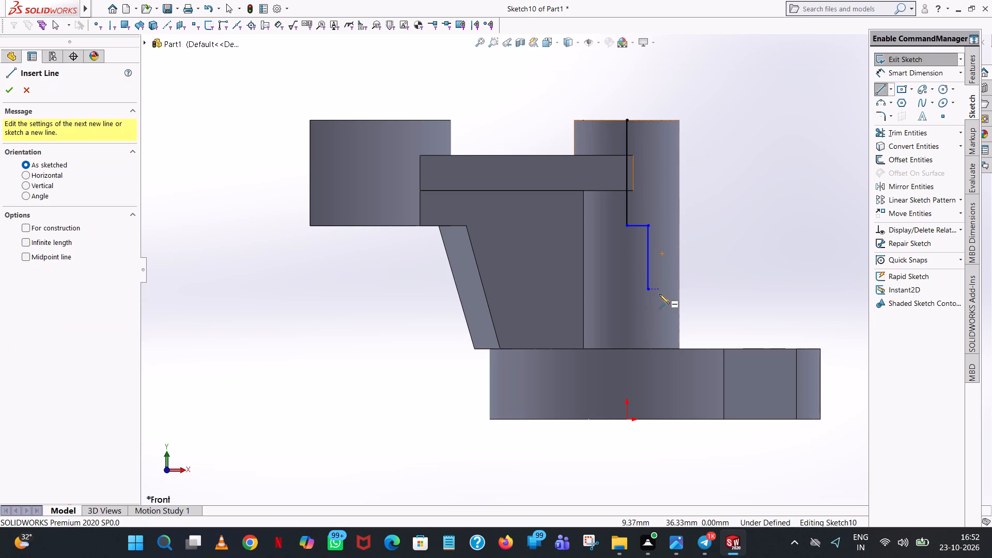
left_click(651, 289)
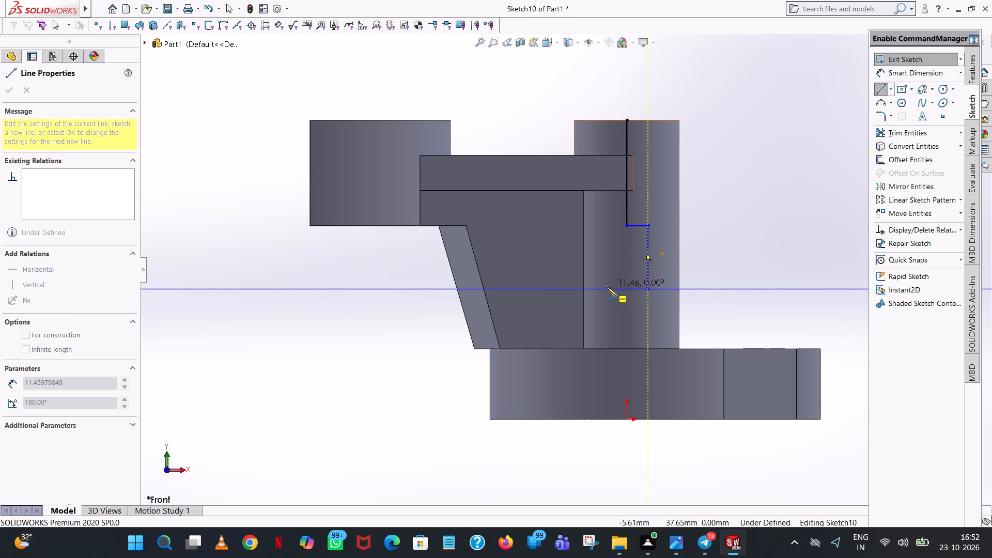
left_click(607, 287)
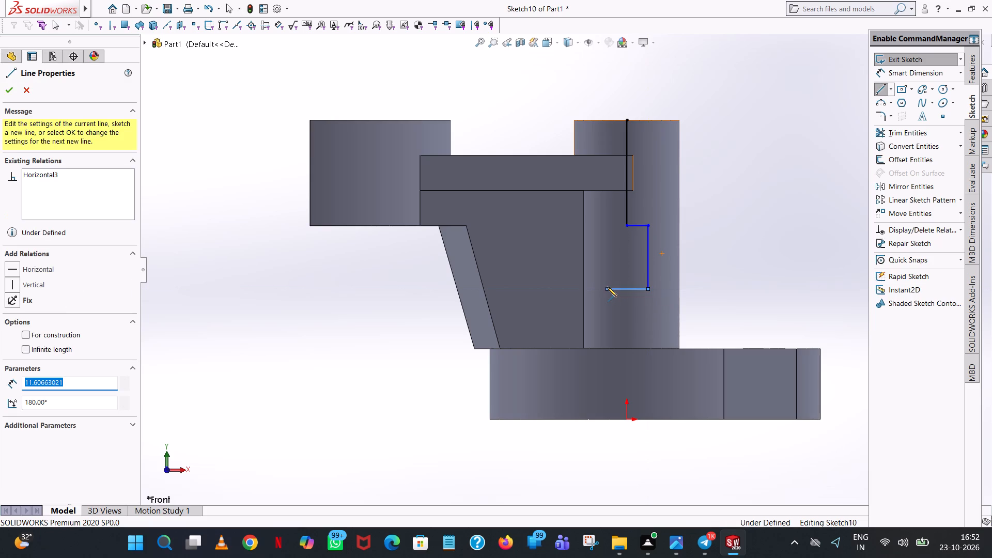
type("12")
key("Return")
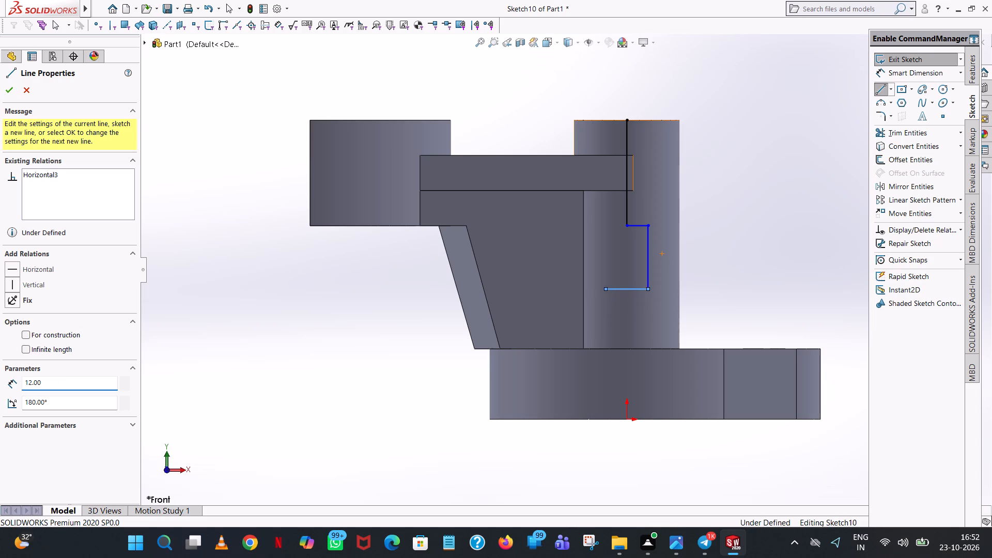
left_click(605, 227)
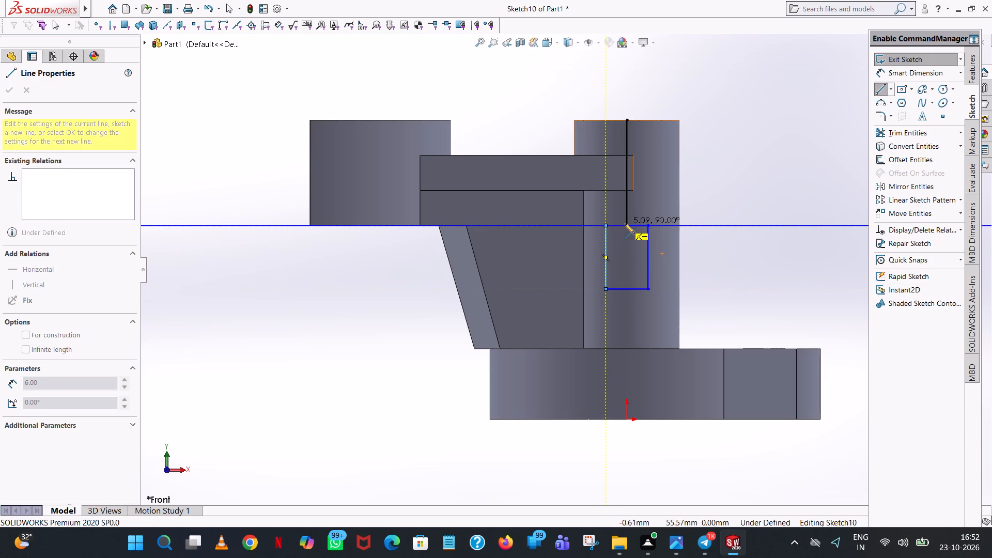
left_click(626, 224)
right_click(626, 224)
left_click(659, 238)
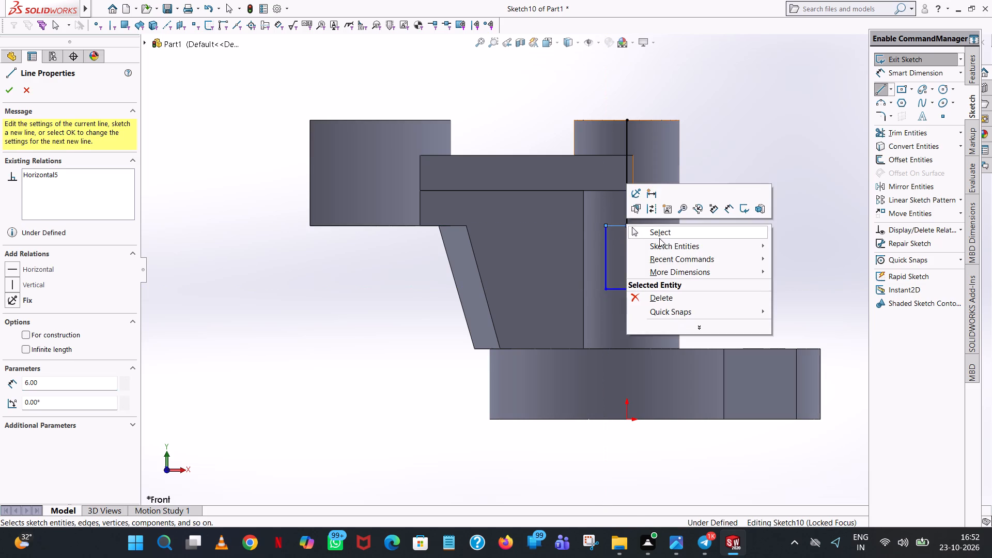
Trim away the vertical construction line between the shaft's top edge and the rectangle.
left_click(922, 129)
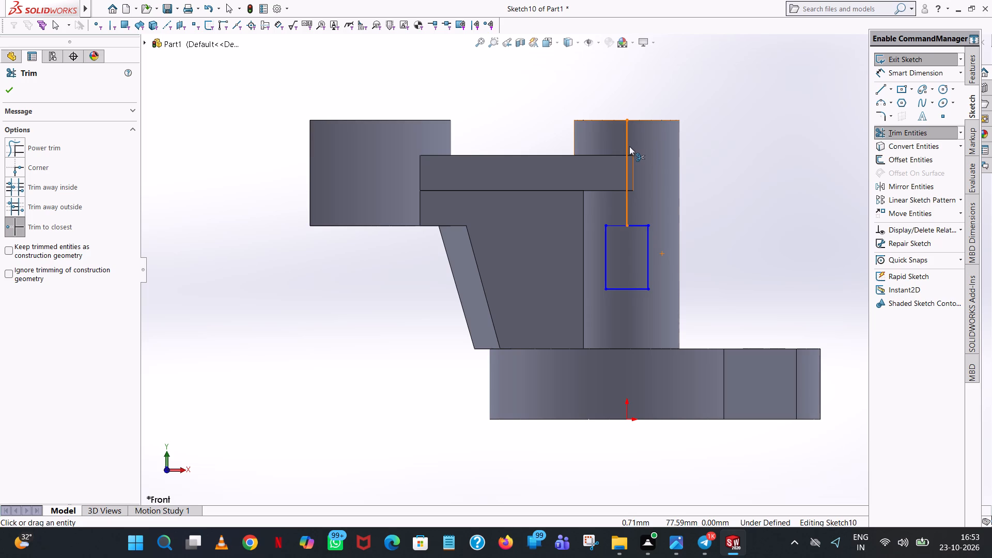
left_click(629, 146)
left_click(8, 85)
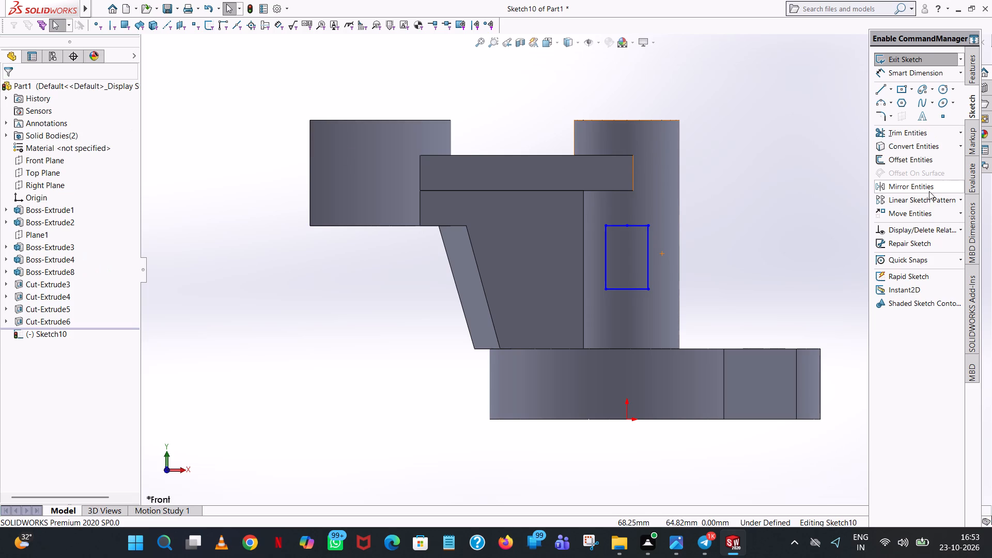
Dimension the rectangle's height and width, keeping both sizes as drawn.
left_click(909, 72)
left_click(650, 241)
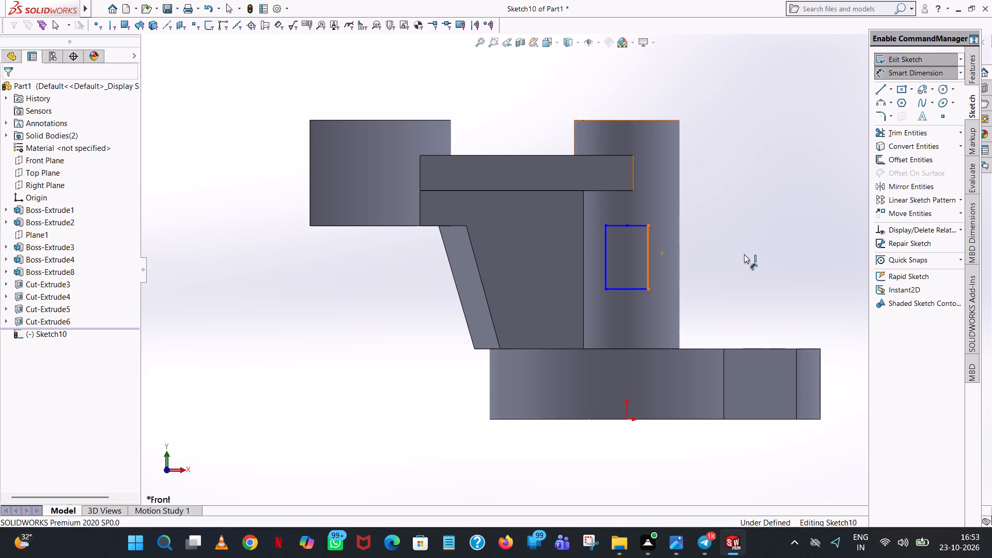
left_click(744, 254)
left_click(699, 236)
left_click(727, 157)
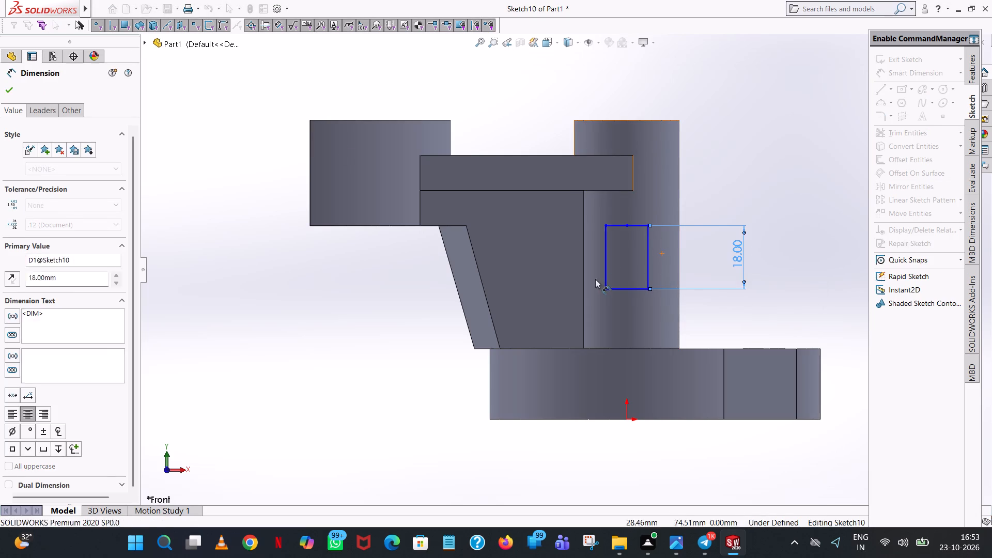
left_click(615, 286)
left_click(626, 331)
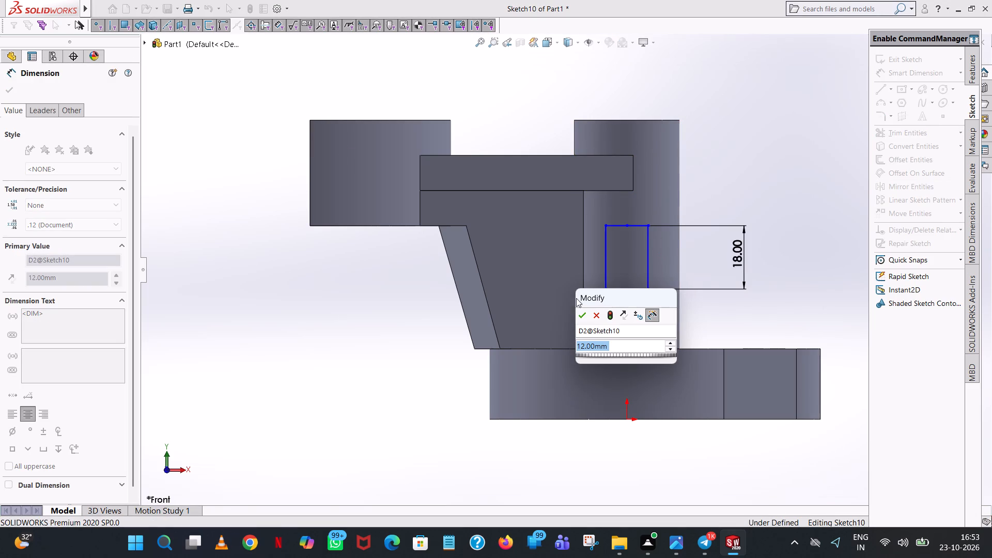
left_click(579, 313)
left_click(711, 175)
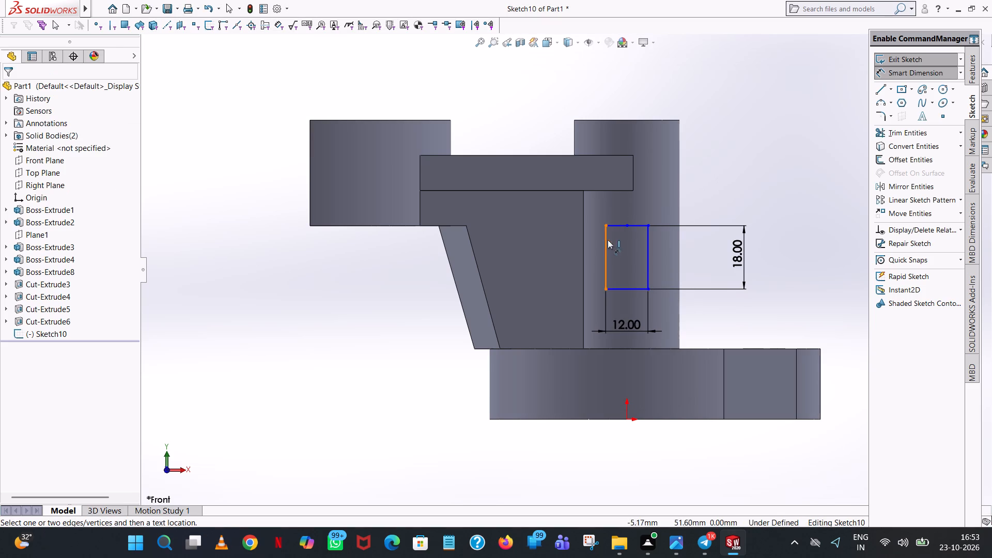
Dimension the horizontal distance from the rectangle's left side to the vertical edge where the rib meets the shaft, keeping it as drawn.
left_click(602, 247)
left_click(607, 248)
left_click(583, 259)
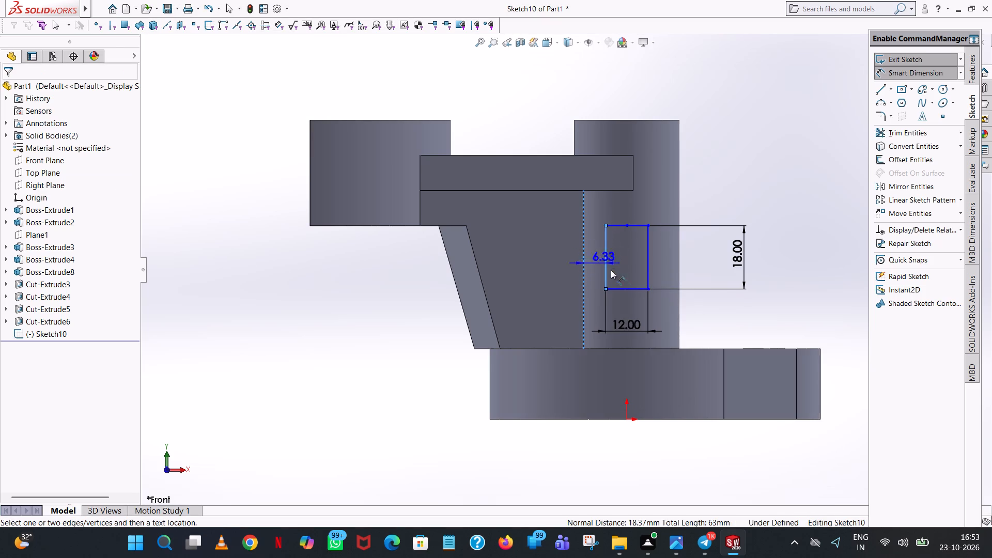
left_click(576, 278)
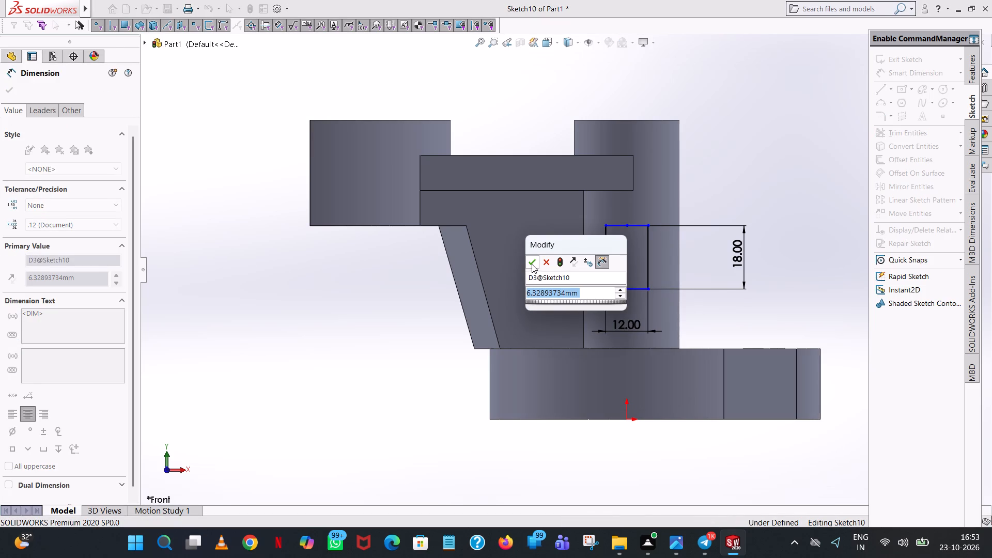
left_click(532, 264)
left_click(754, 148)
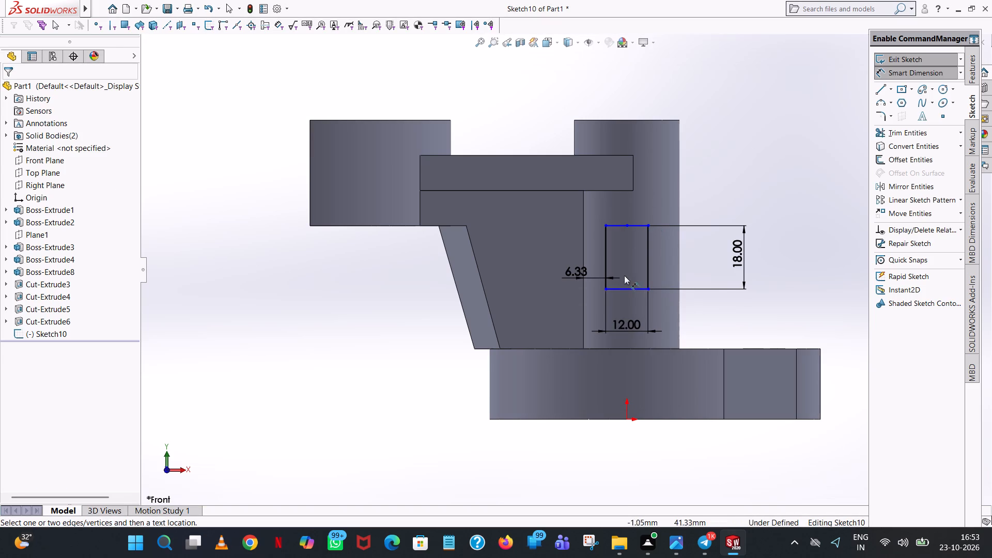
Dimension the vertical distance from the rectangle's bottom line to the origin, keeping it as drawn.
left_click(624, 292)
left_click(624, 289)
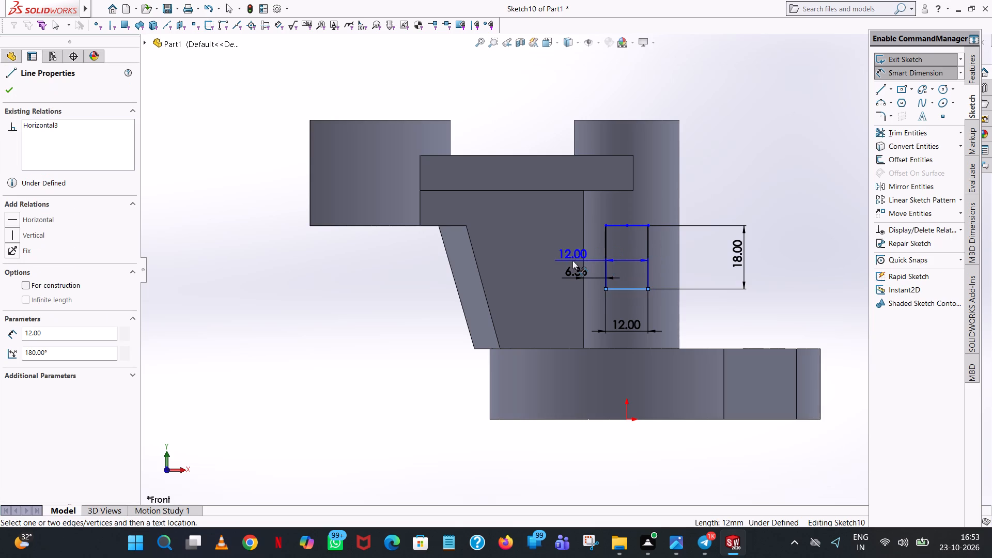
left_click(629, 420)
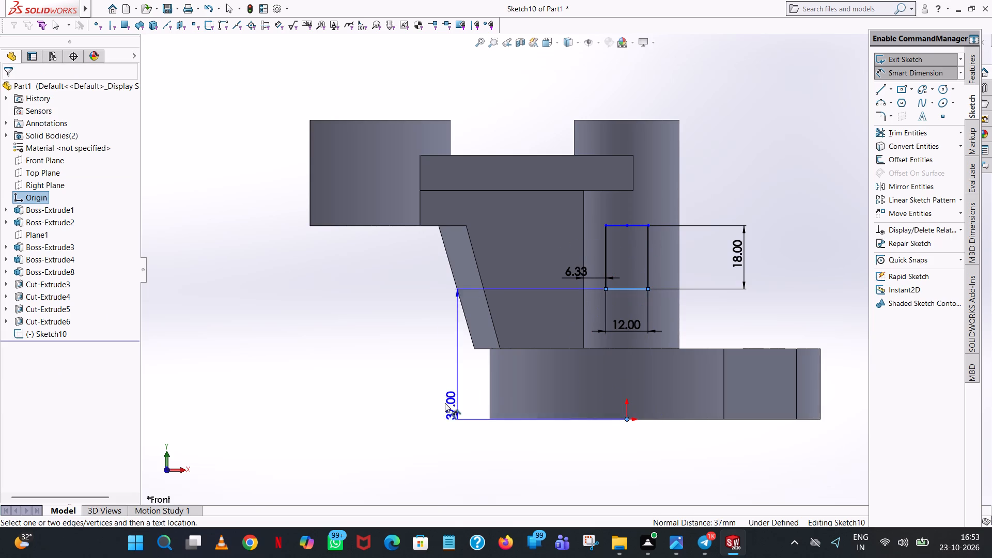
left_click(445, 403)
left_click(400, 379)
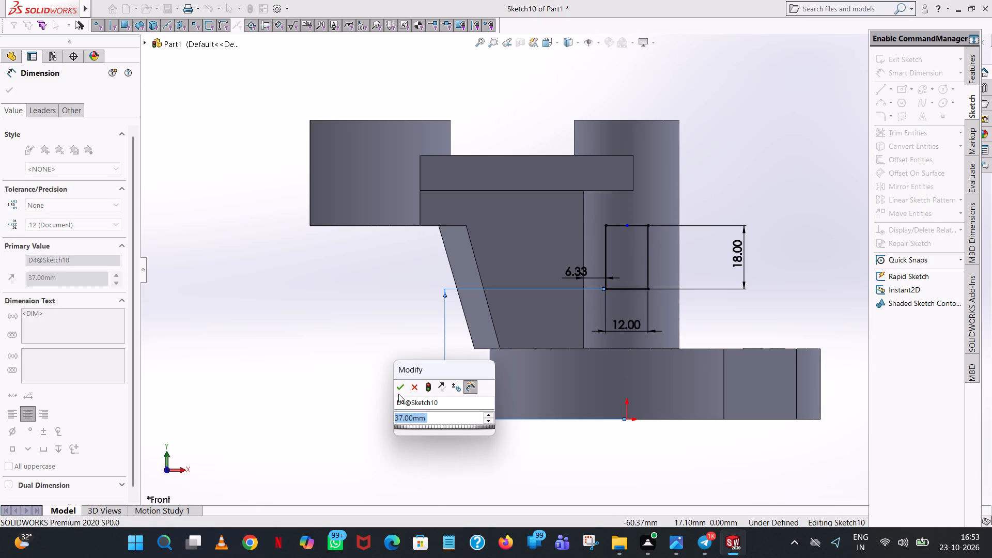
left_click(400, 388)
left_click(386, 319)
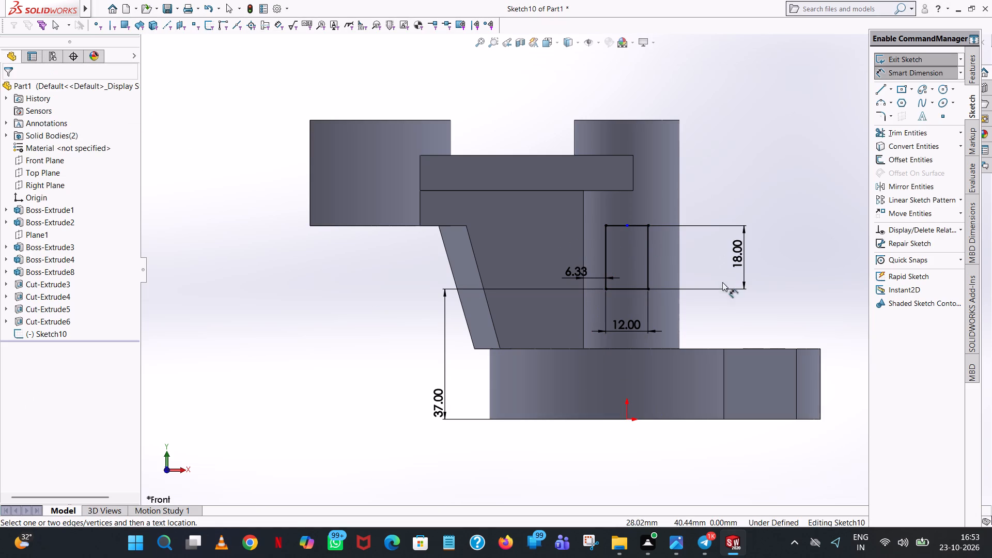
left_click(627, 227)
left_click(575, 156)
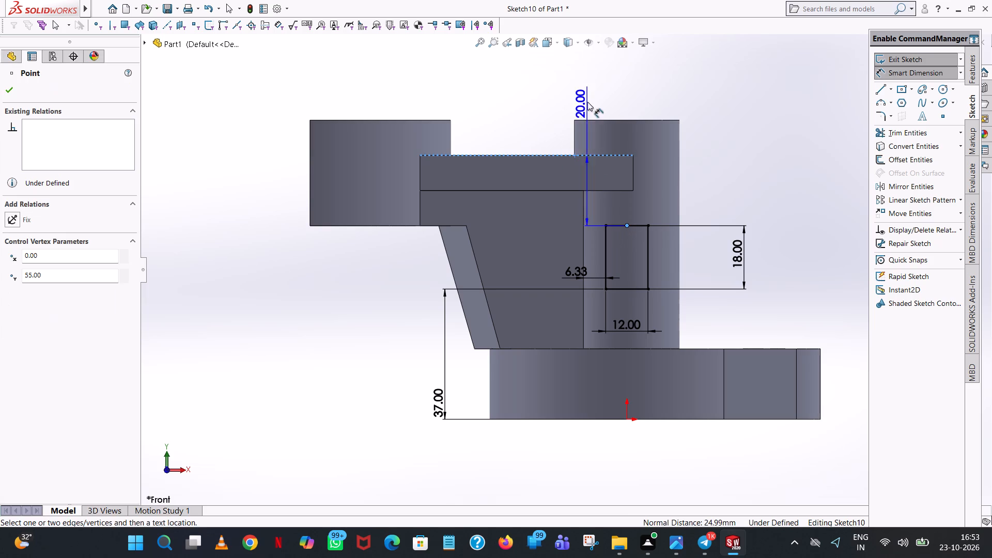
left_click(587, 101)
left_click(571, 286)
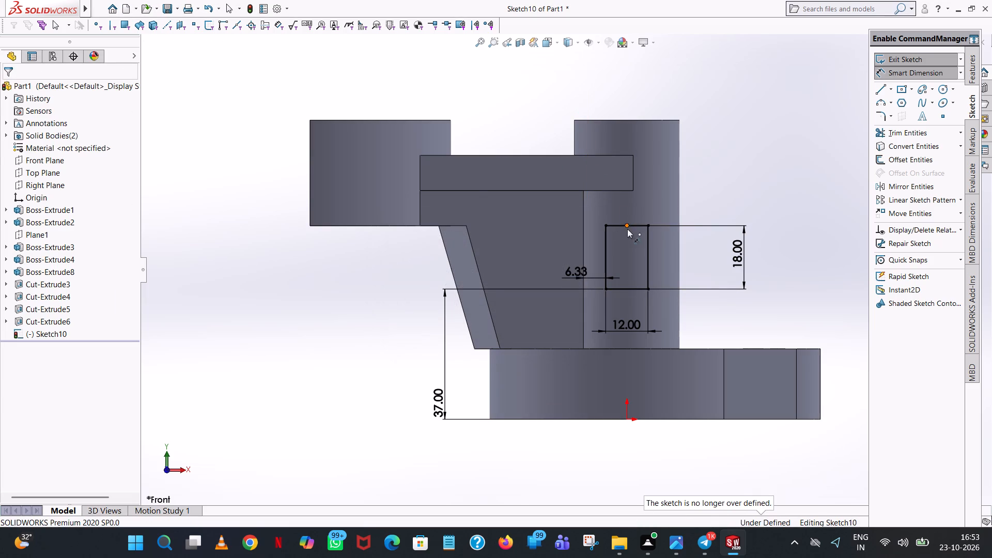
Dimension the vertical distance from the middle point of the rectangle's top side to the origin, keeping it as drawn.
left_click(628, 226)
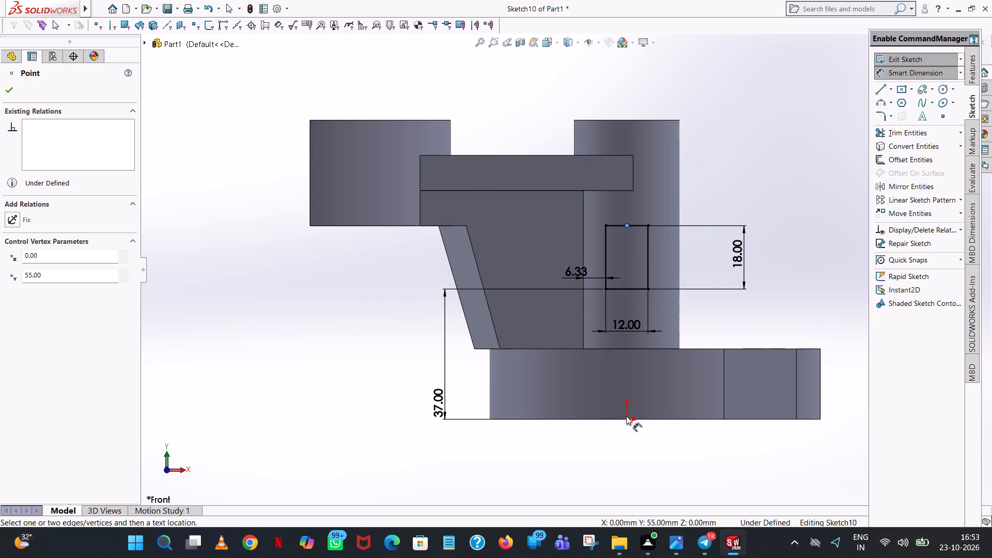
left_click(626, 421)
left_click(351, 404)
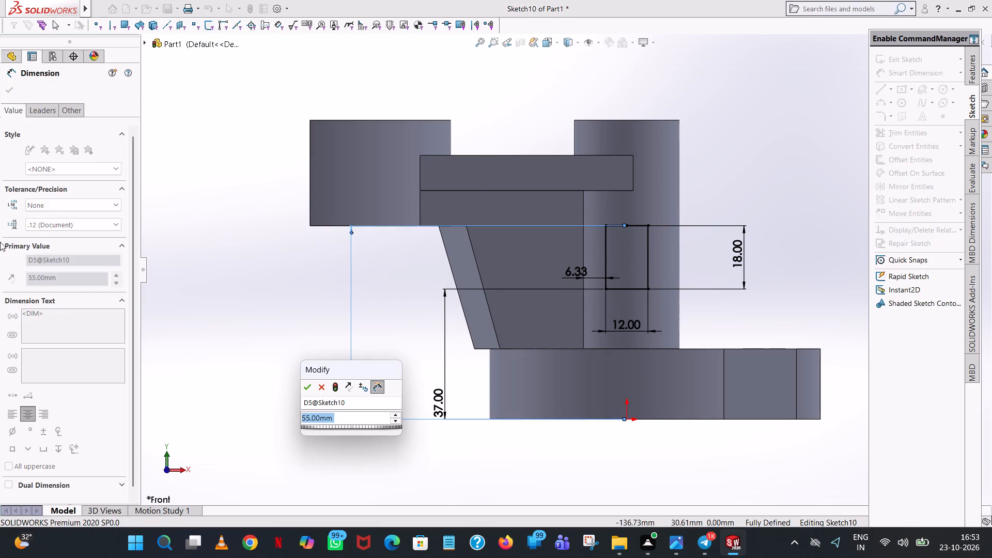
left_click(303, 383)
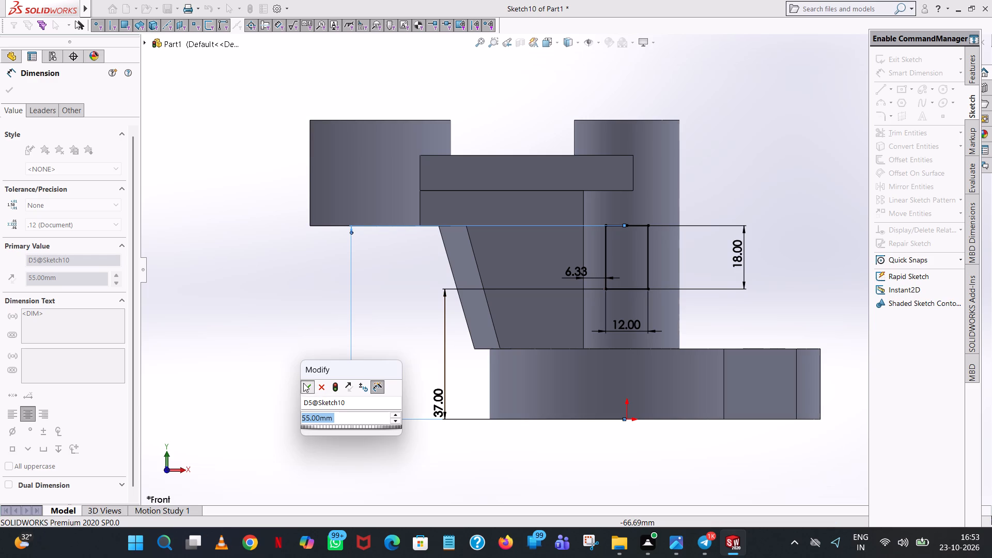
left_click(304, 327)
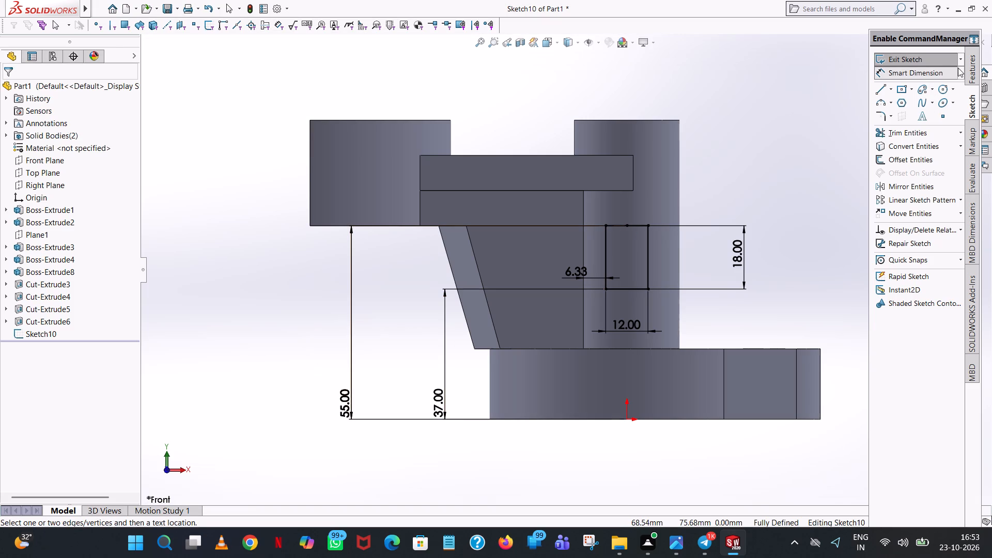
Cut the rectangle through the shaft with an Extruded Cut, Mid Plane, 99 mm deep.
left_click(968, 62)
left_click(916, 129)
middle_click_drag(847, 147, 846, 148)
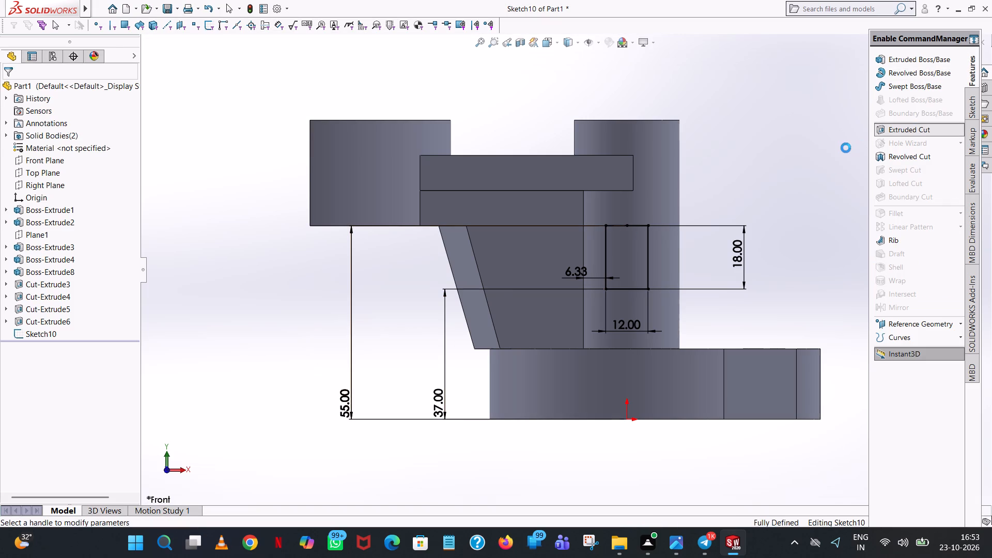
middle_click_drag(846, 148, 716, 394)
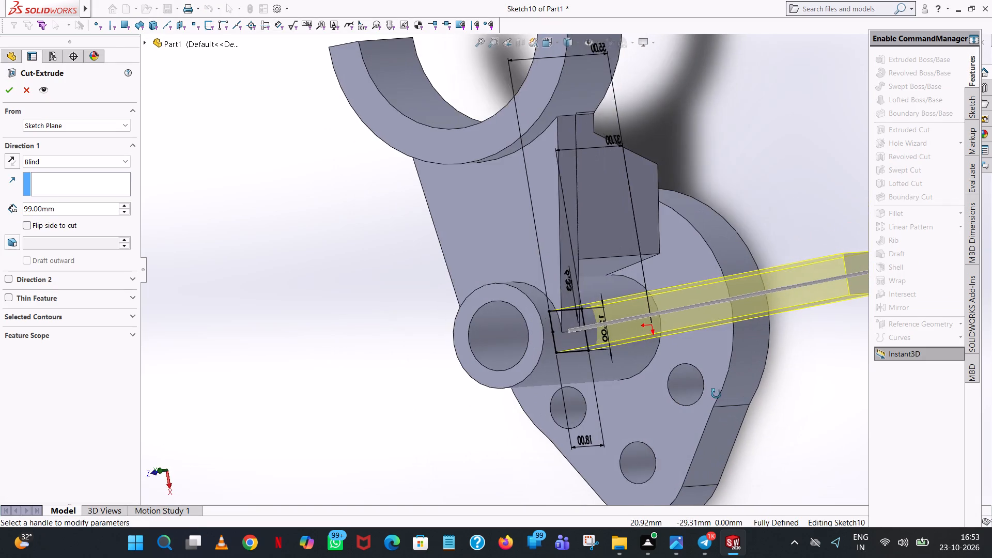
middle_click_drag(716, 394, 694, 298)
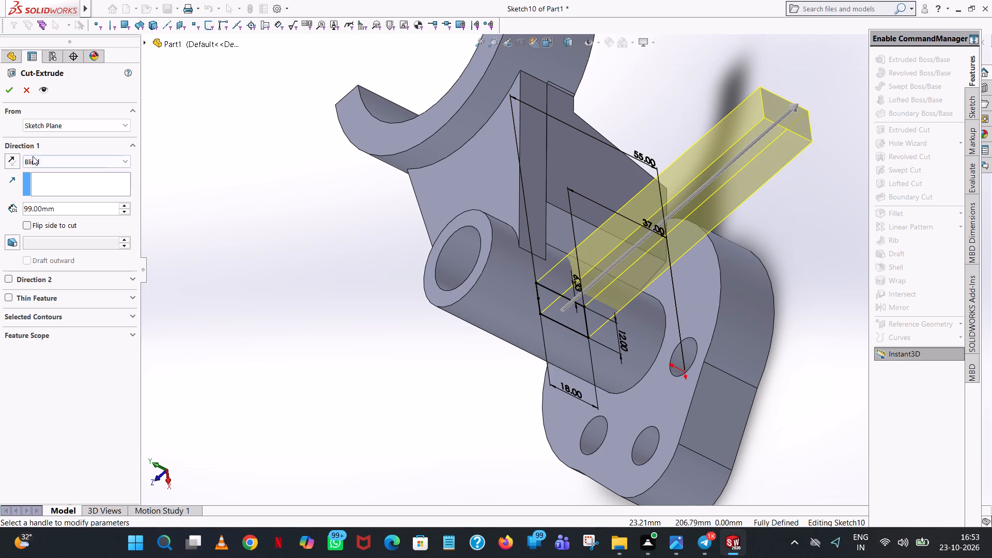
left_click(33, 156)
left_click(39, 241)
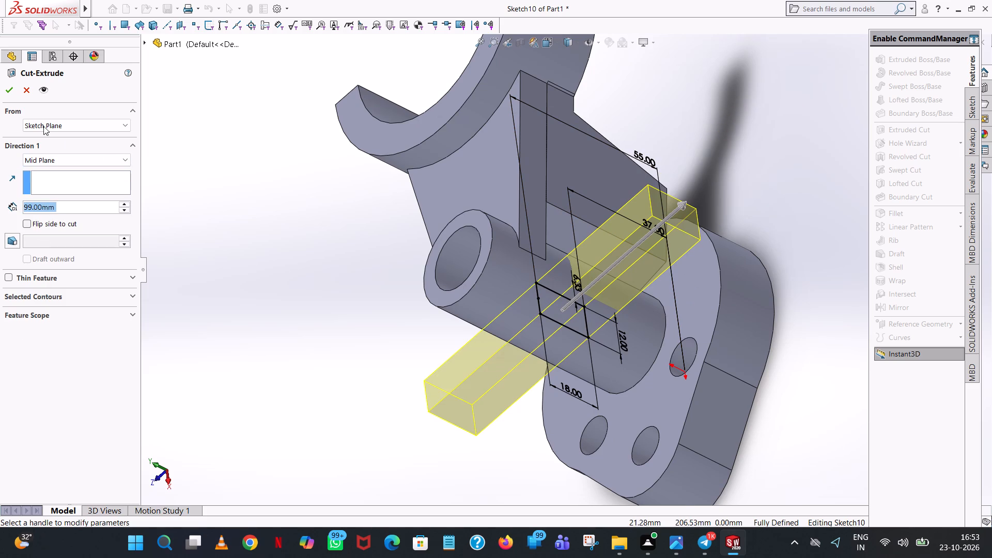
left_click(9, 86)
left_click(270, 293)
Examine the rectangular opening in the shaft from several angles and in a Front Plane section view, and discard the section.
middle_click_drag(272, 293, 451, 78)
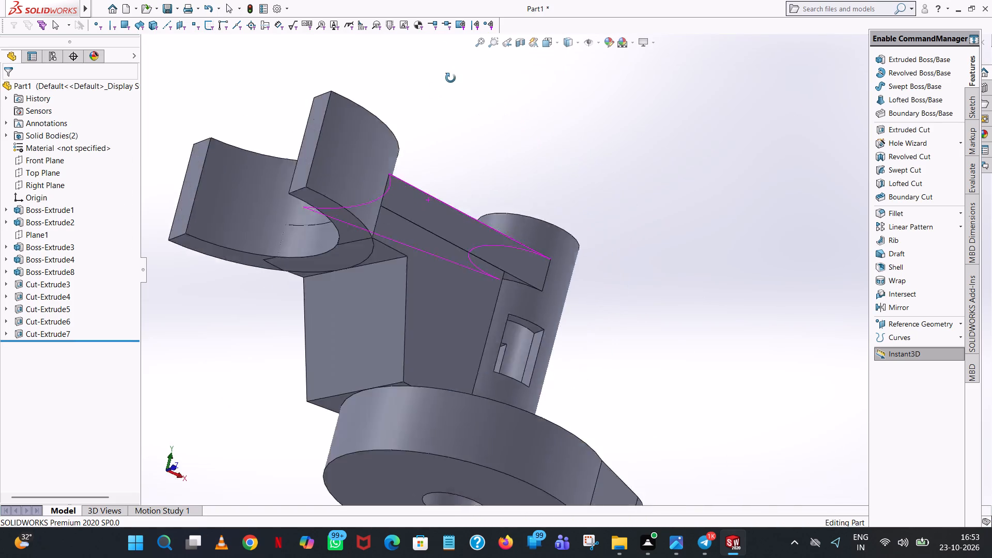
middle_click_drag(451, 78, 366, 179)
scroll(366, 179, "up", 1)
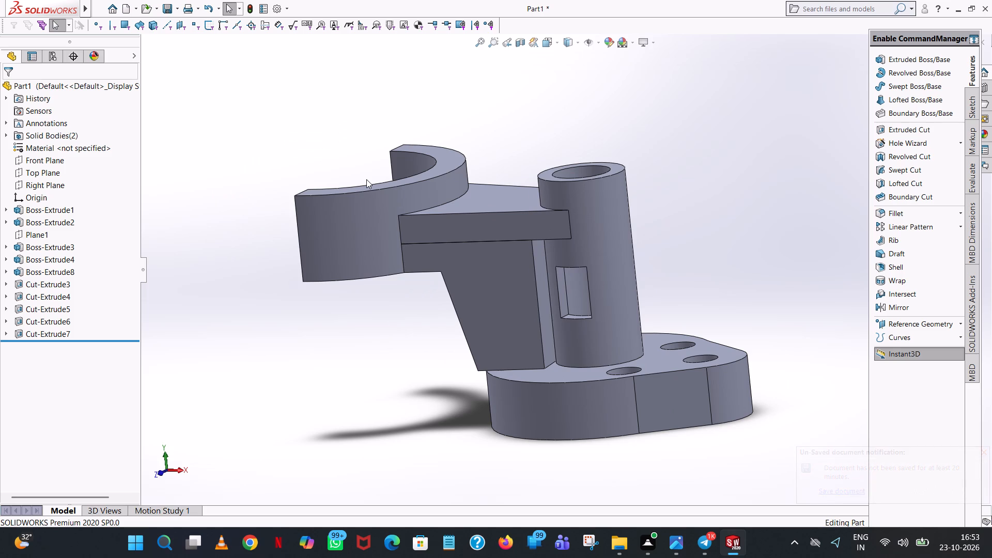
key("ctrl+7")
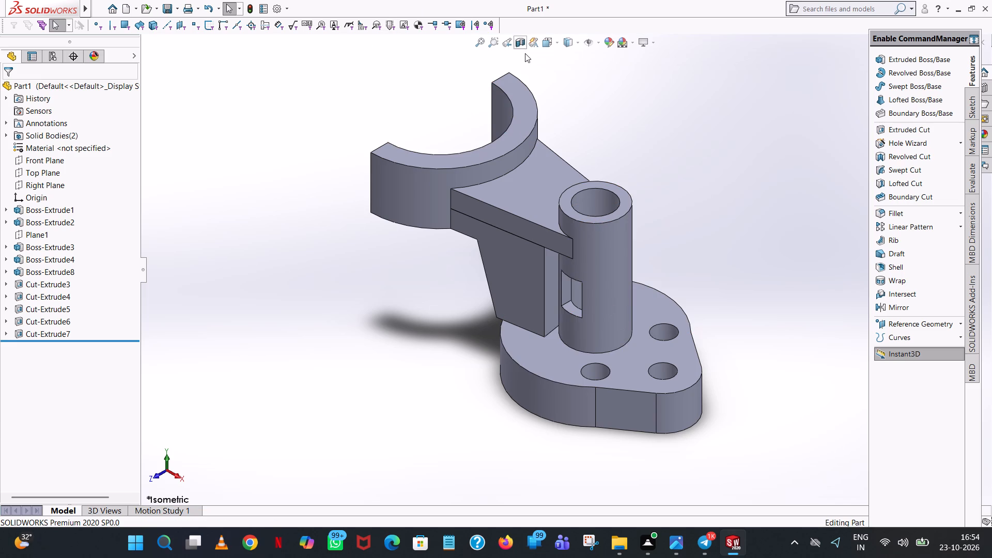
left_click(519, 41)
middle_click_drag(690, 284, 690, 281)
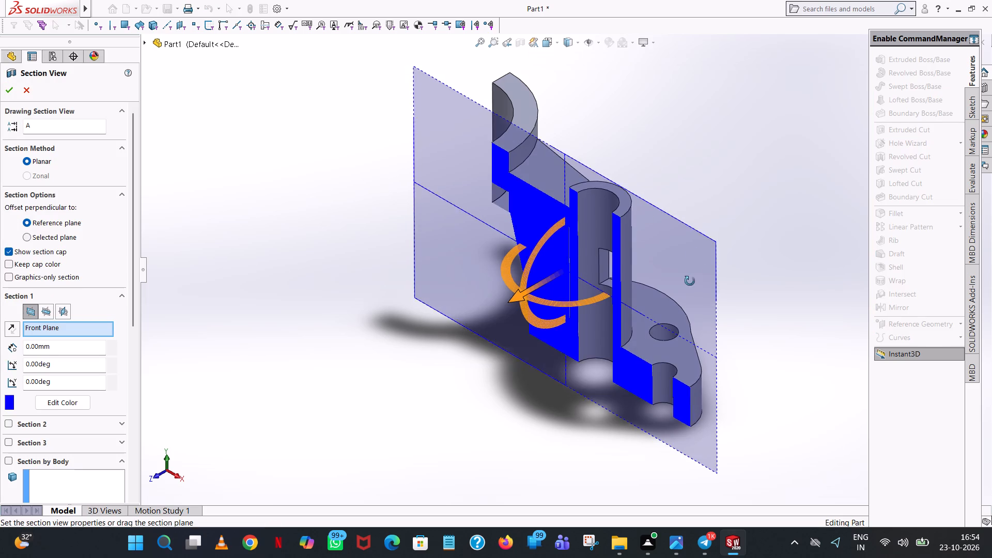
middle_click_drag(690, 281, 776, 267)
scroll(699, 260, "up", 1)
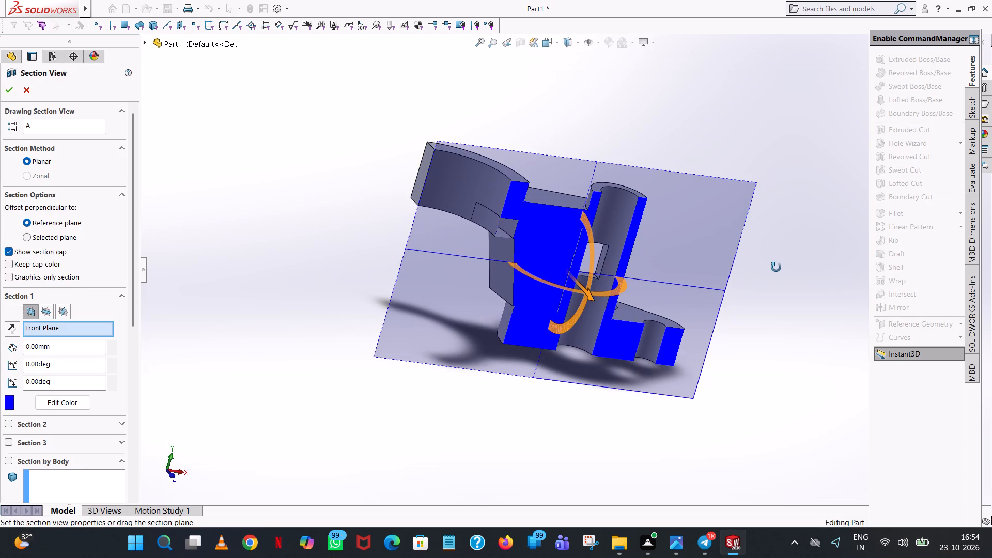
middle_click_drag(776, 267, 757, 267)
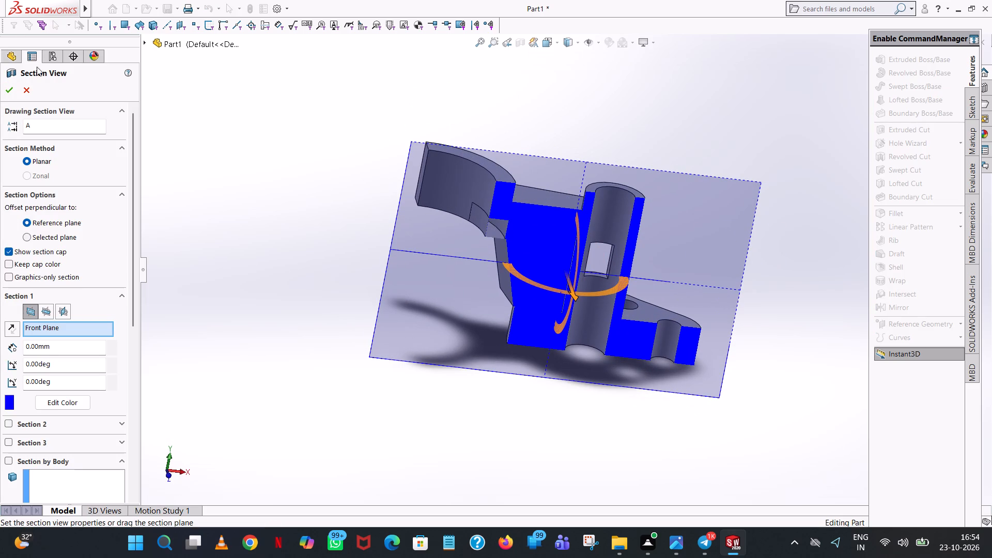
left_click(33, 88)
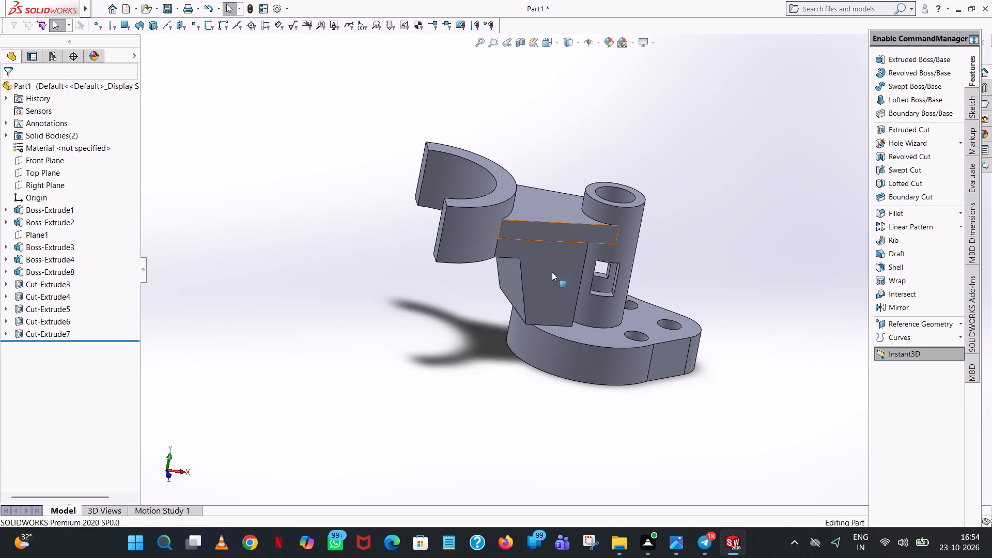
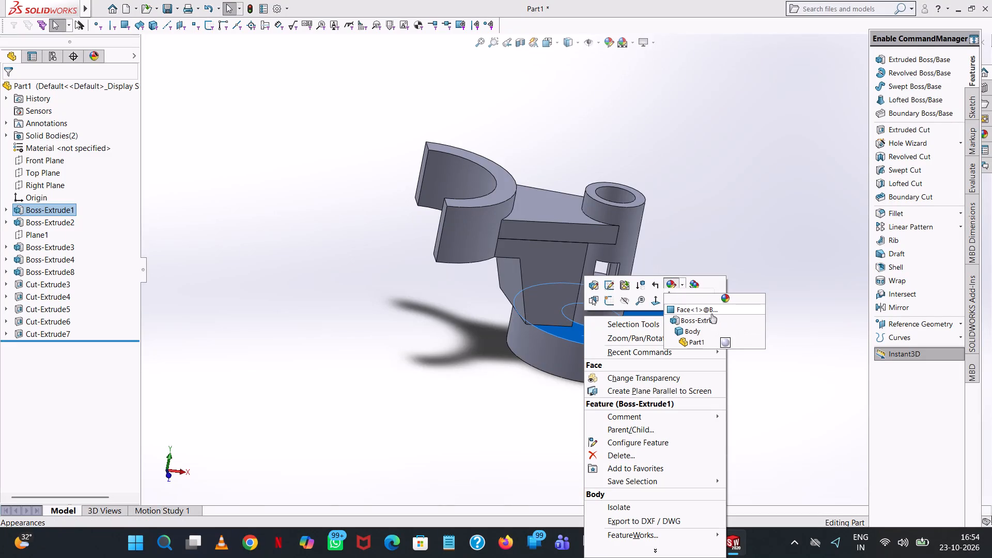
Colour the main body with the base, shaft, arm and half ring medium grey, RGB 128, 128, 128.
left_click(692, 332)
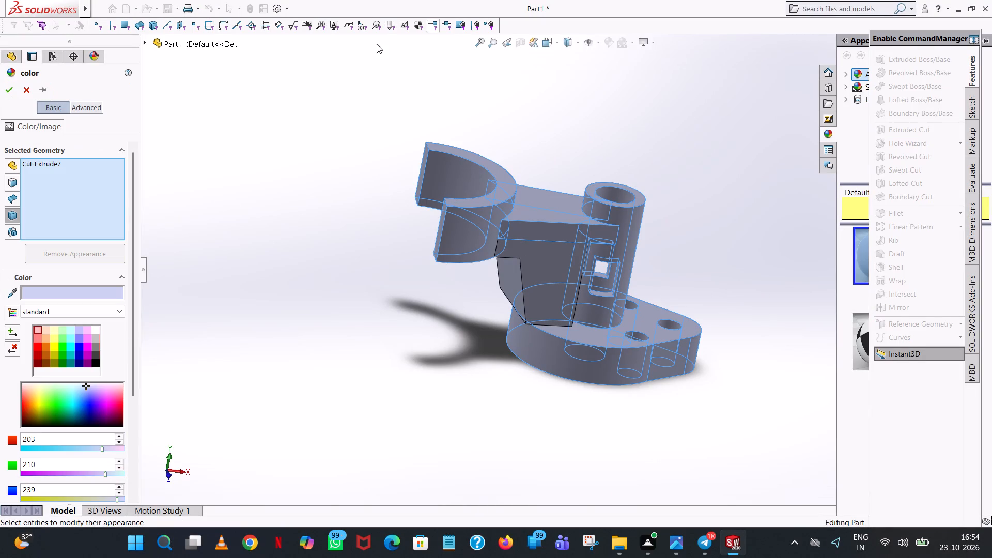
left_click(95, 346)
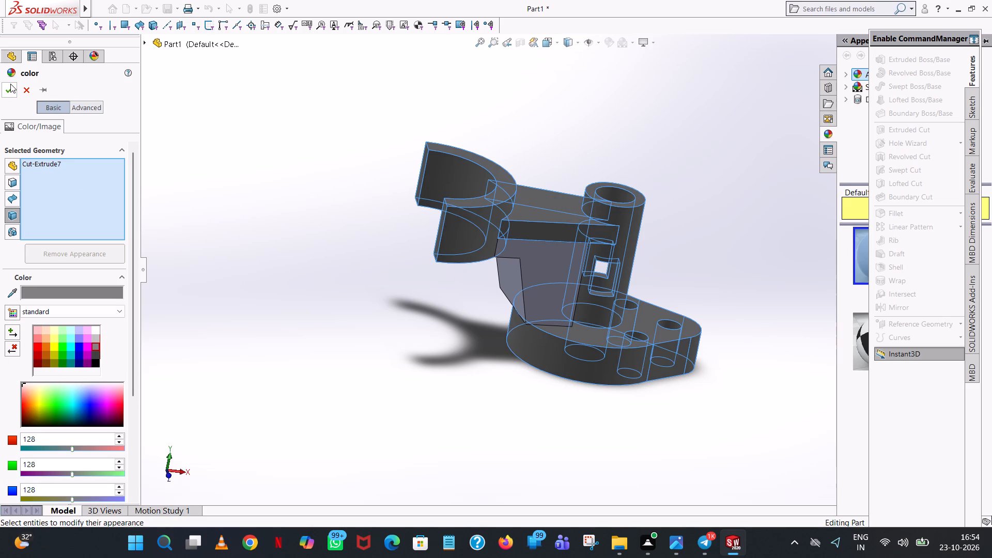
left_click(10, 84)
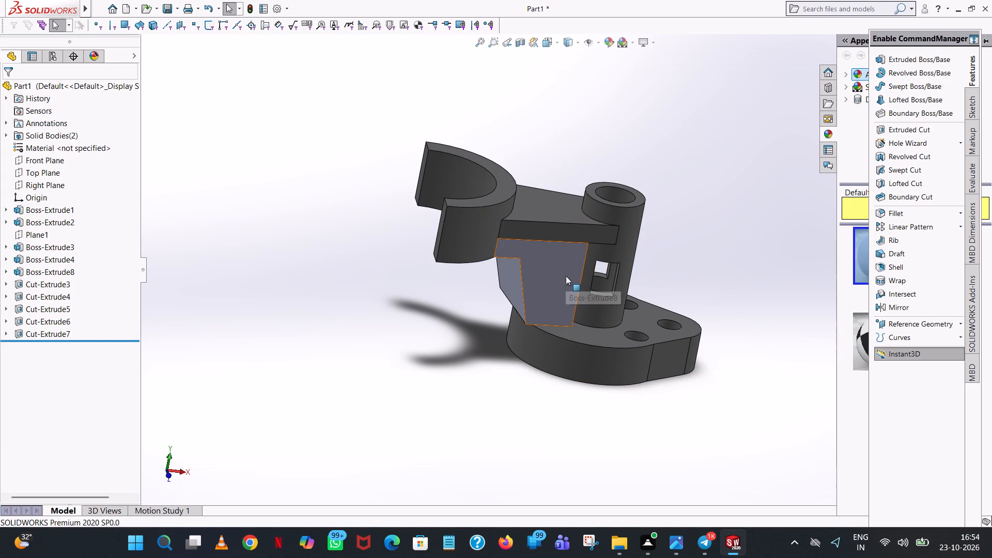
Colour the separate support body beneath the arm the same medium grey, RGB 128, 128, 128.
left_click(566, 276)
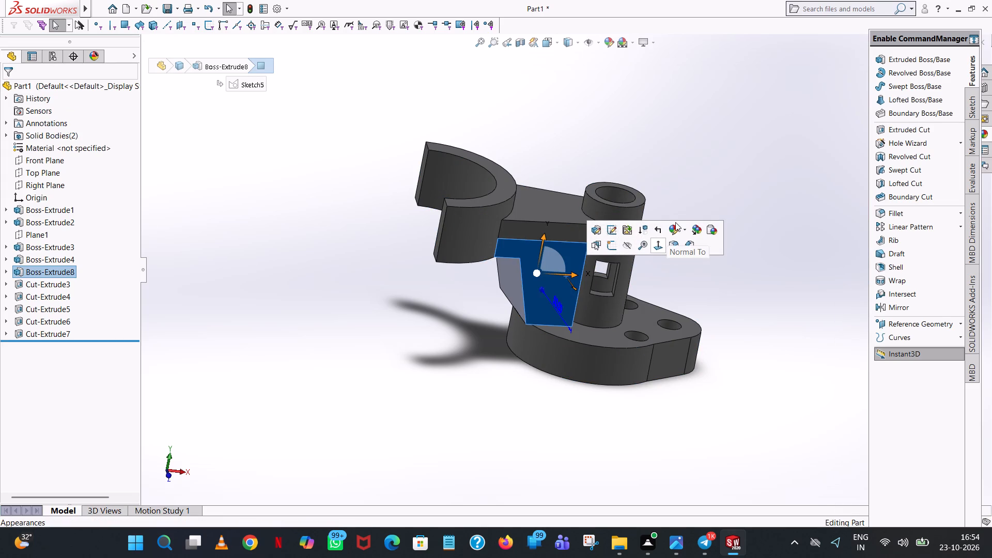
left_click(674, 226)
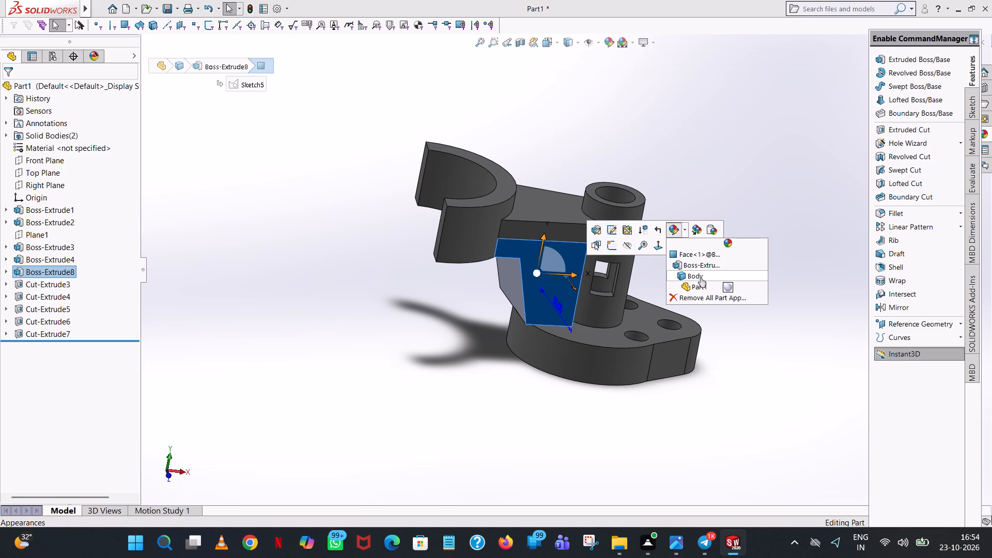
left_click(701, 277)
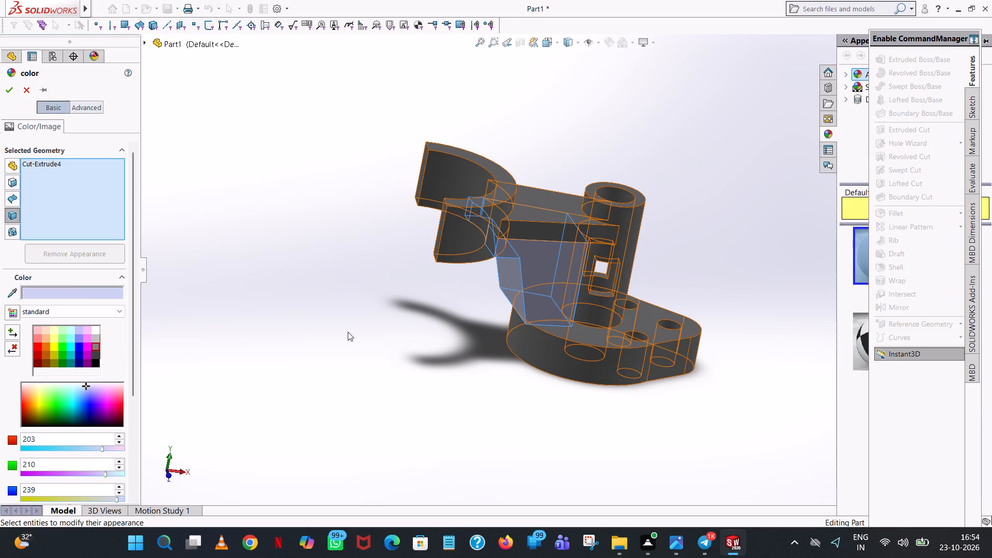
left_click(98, 347)
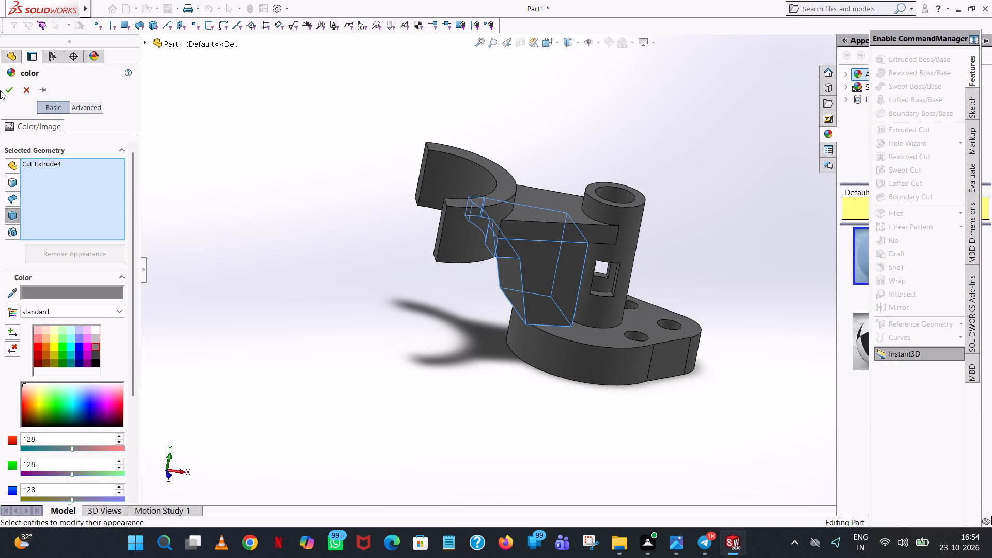
left_click(11, 84)
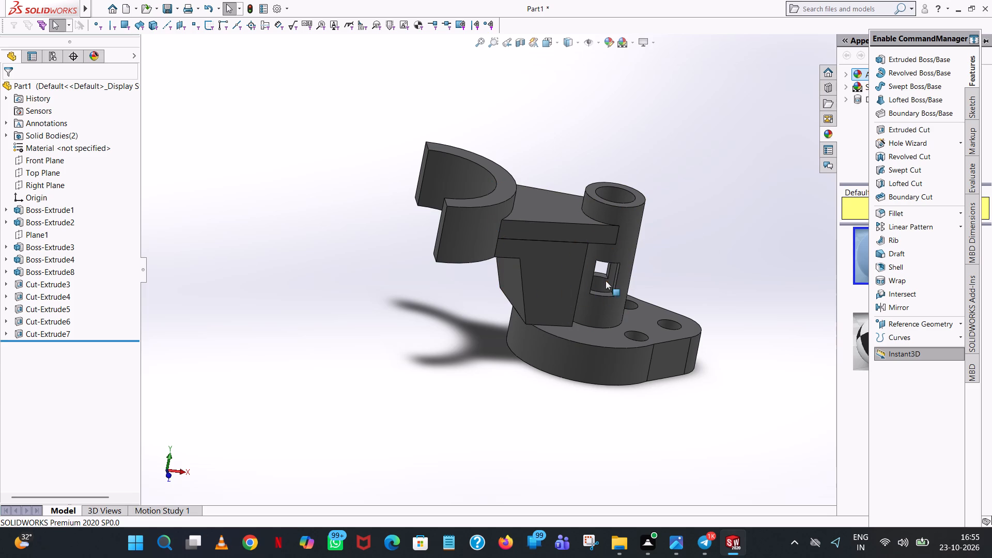
Apply white, RGB 255, 255, 255, at face level to the shaft's 20 mm bore and the half ring's inner curved face.
left_click(610, 193)
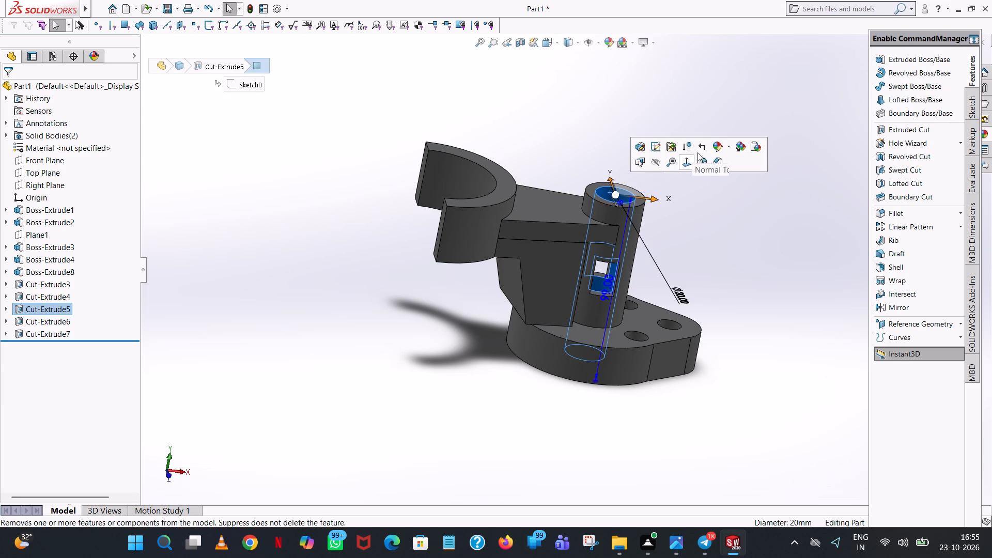
left_click(717, 142)
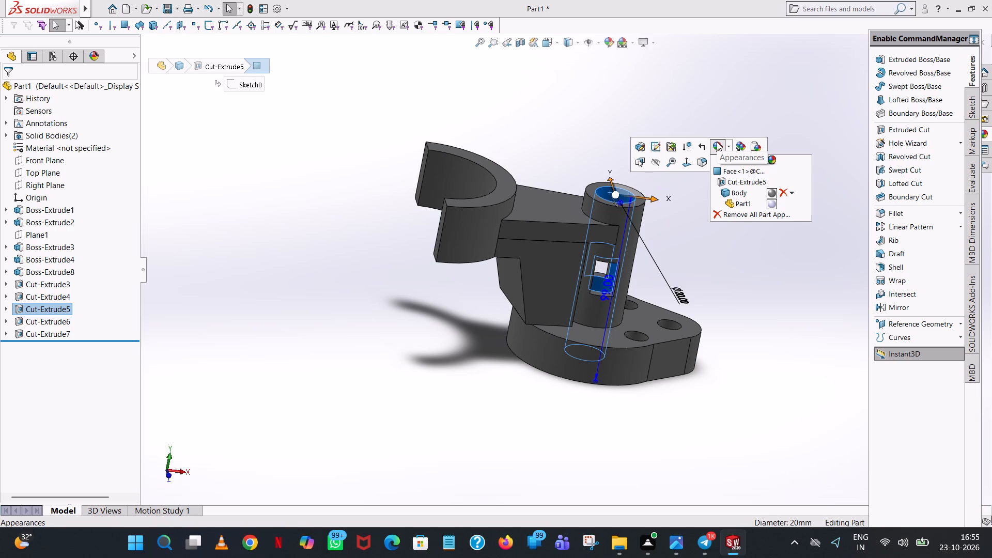
left_click(753, 171)
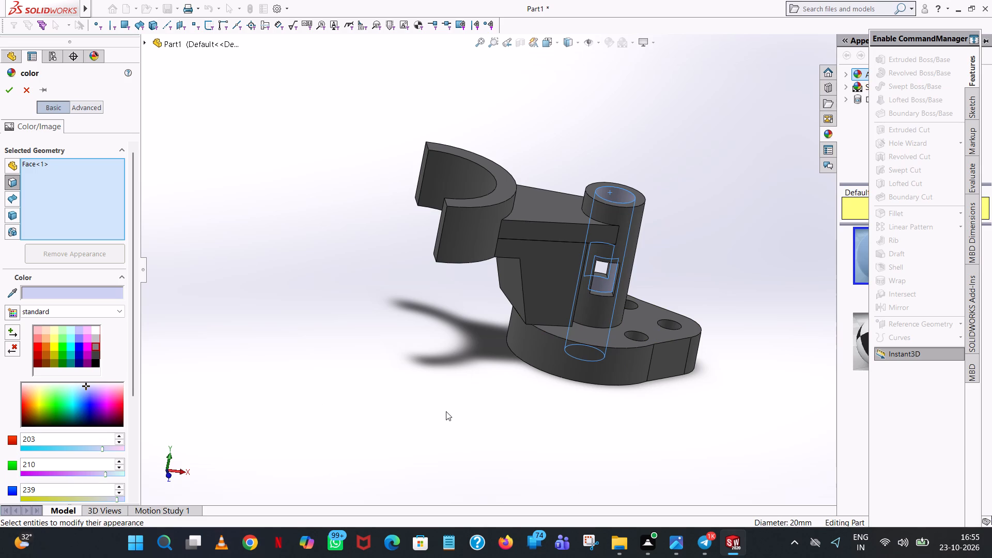
left_click(96, 330)
scroll(554, 242, "down", 4)
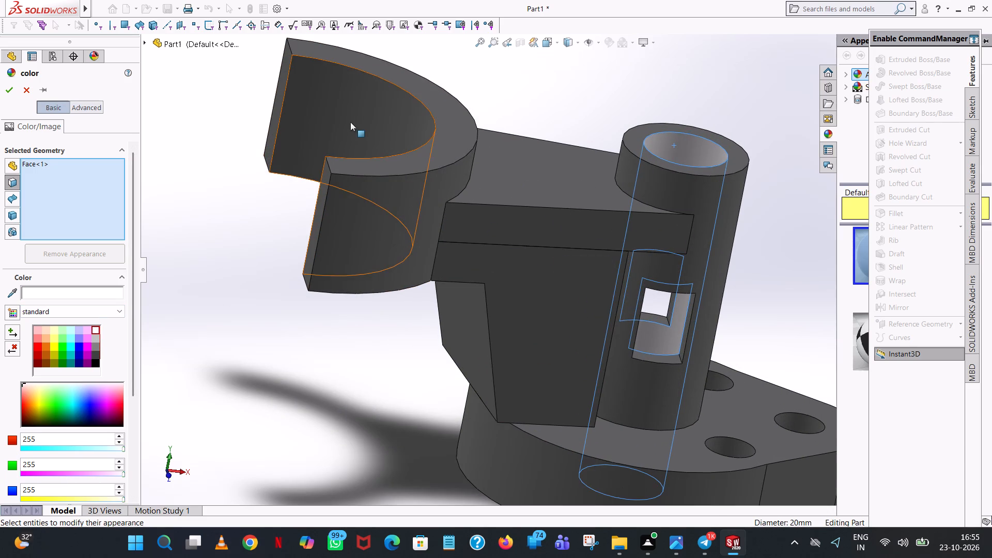
left_click(350, 121)
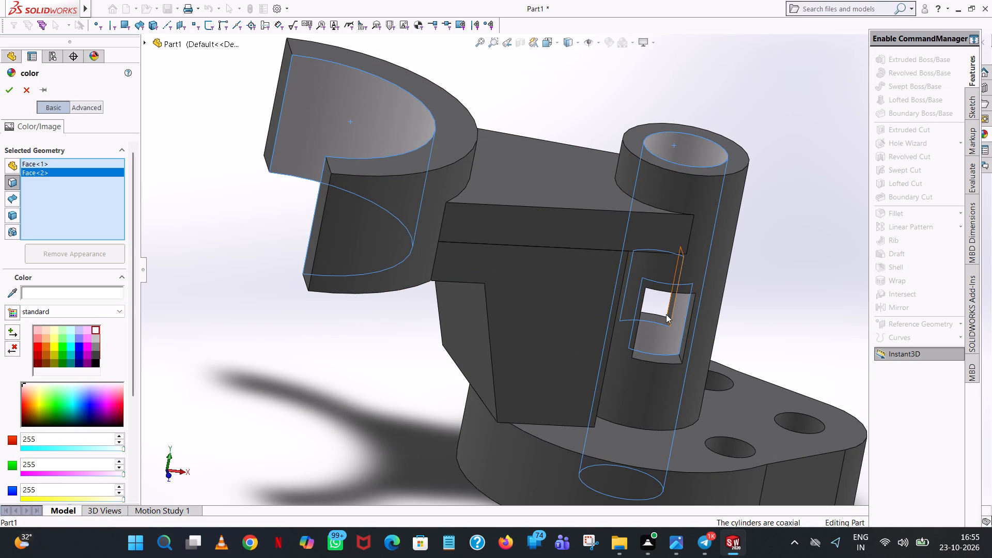
Add the side and bottom inner faces of the shaft's rectangular opening to the white face colouring.
scroll(676, 325, "down", 9)
middle_click_drag(679, 338, 701, 351)
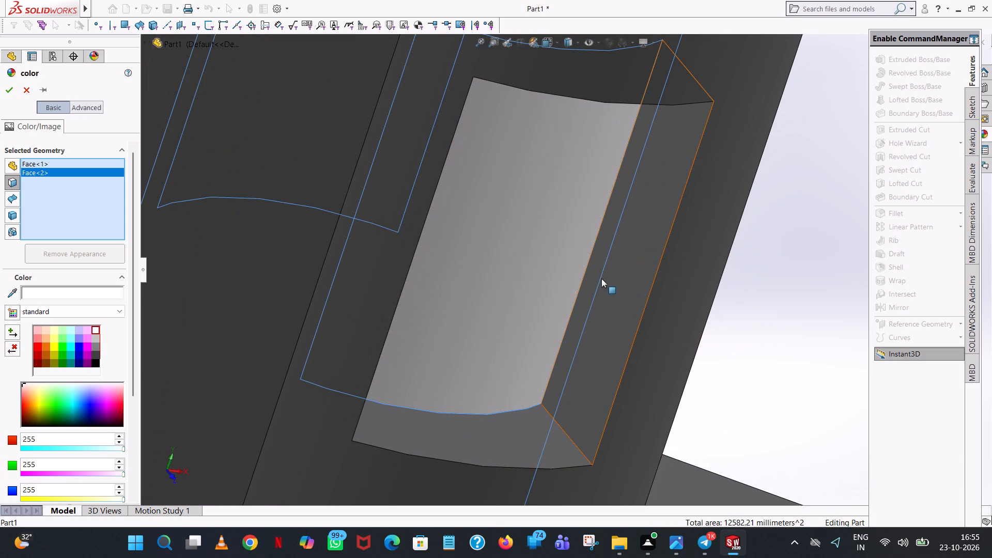
left_click(613, 283)
left_click(520, 427)
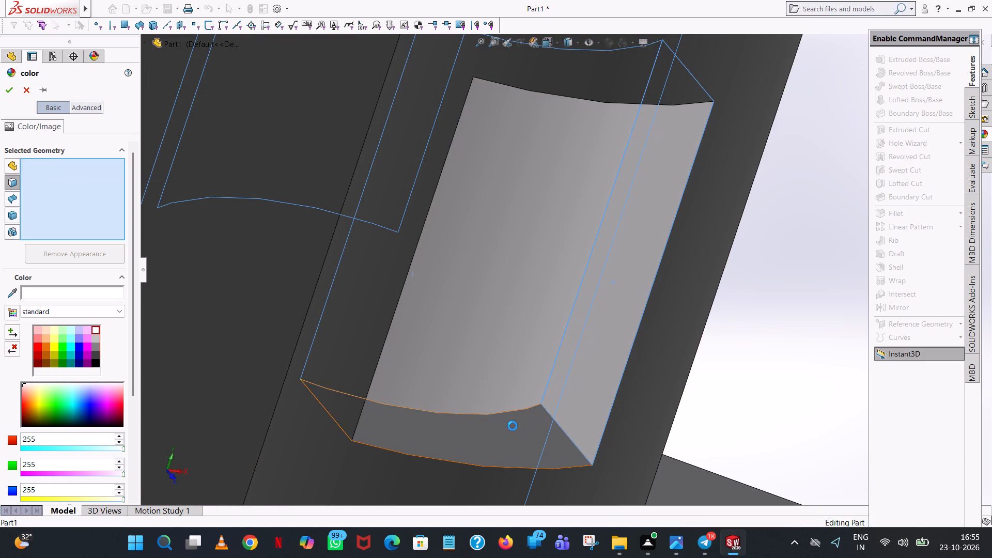
middle_click_drag(512, 417, 439, 379)
scroll(512, 417, "up", 1)
left_click(348, 242)
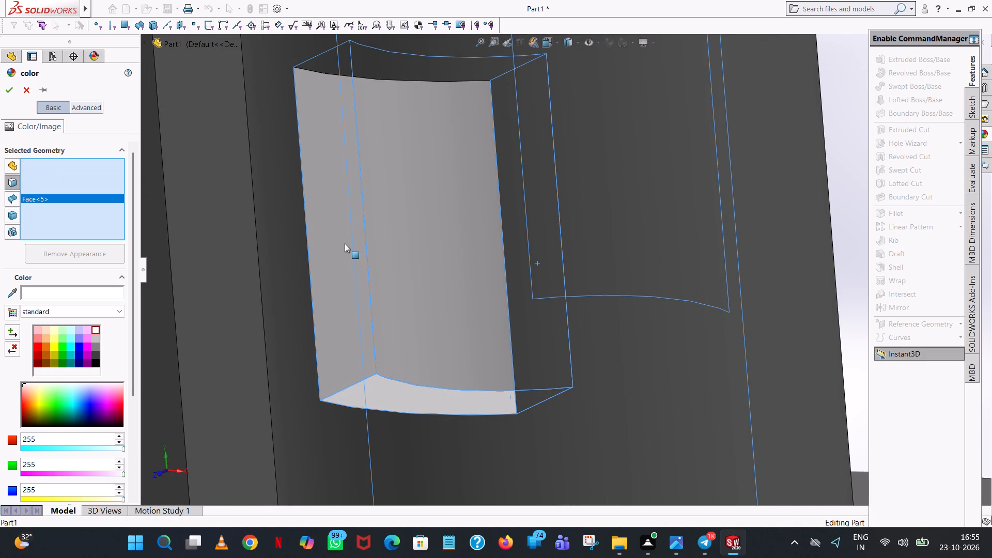
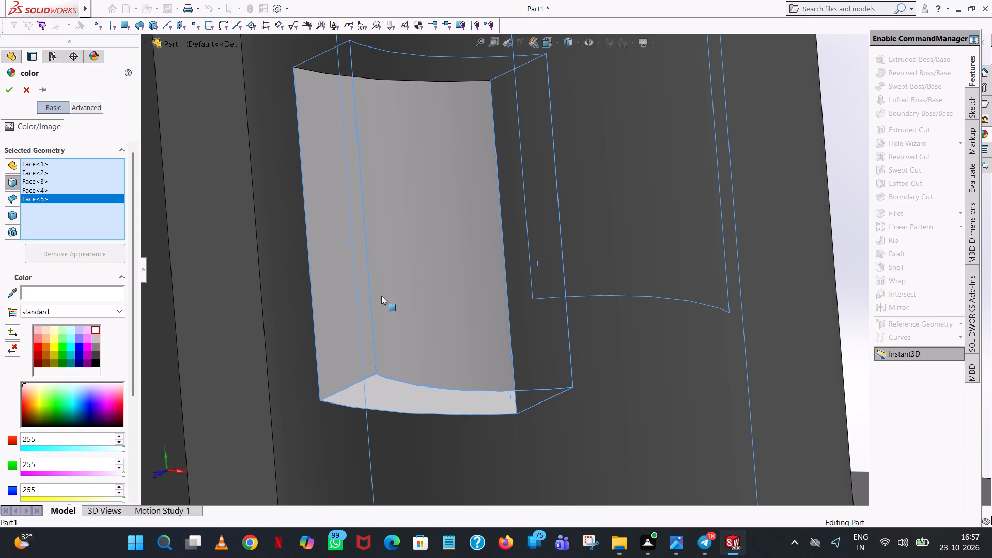
Add the remaining side, bottom and top inner faces of the shaft's rectangular opening to the white face colouring.
scroll(474, 253, "up", 5)
middle_click_drag(638, 232, 517, 310)
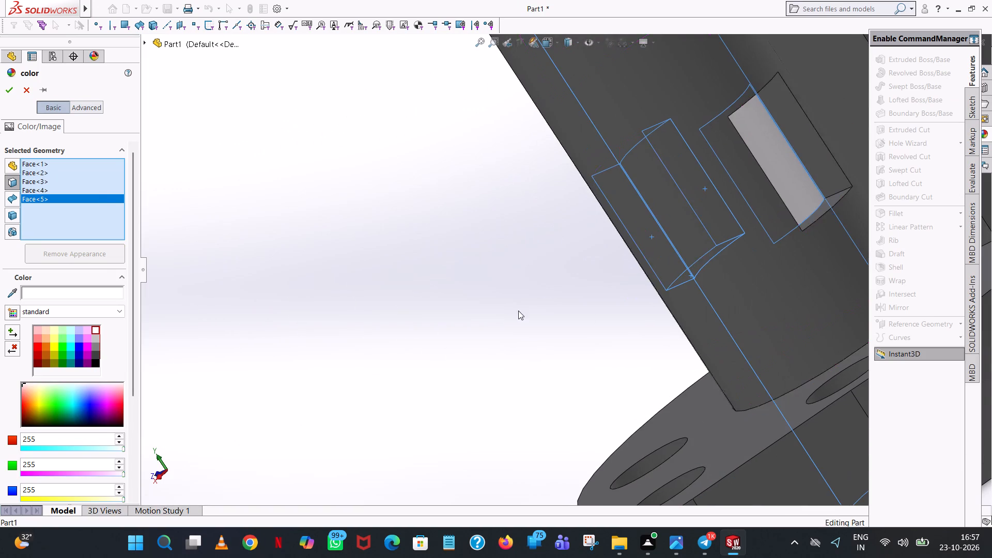
left_click(823, 160)
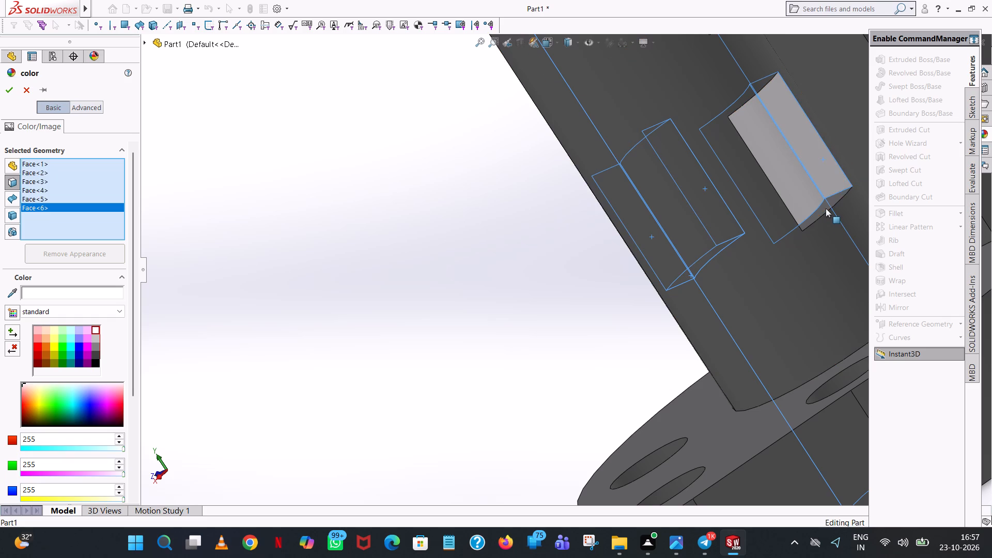
left_click(826, 208)
middle_click_drag(777, 186, 693, 257)
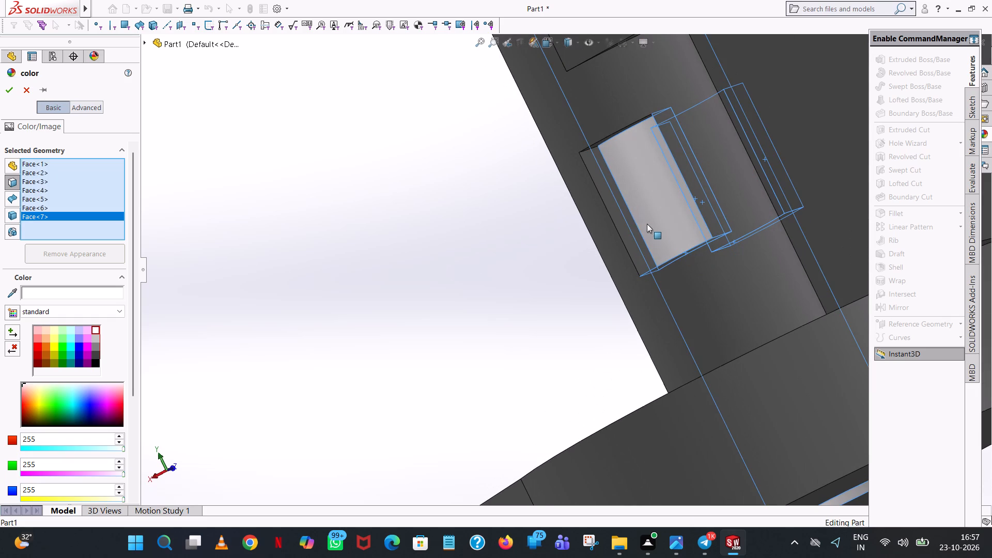
left_click(623, 219)
left_click(629, 126)
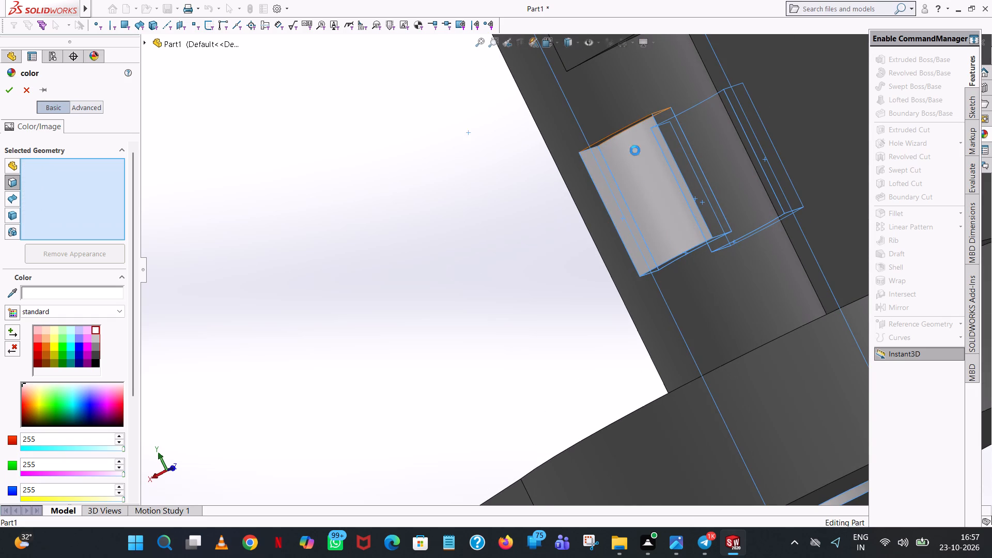
Add the inner faces of the base's three small through holes to the white face colouring and apply it.
scroll(640, 191, "up", 5)
middle_click_drag(658, 269, 687, 416)
scroll(687, 416, "down", 1)
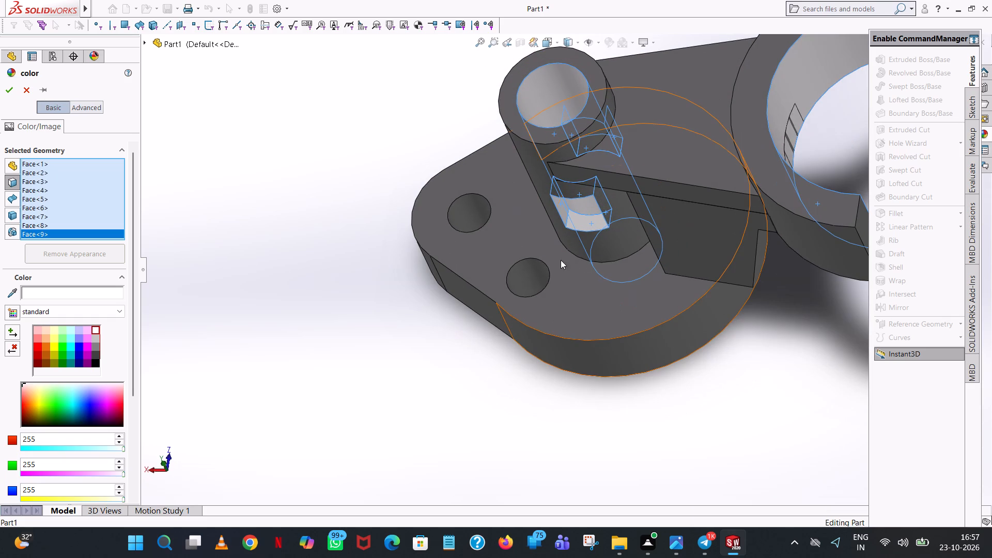
left_click(535, 266)
left_click(468, 198)
middle_click_drag(477, 181, 509, 212)
scroll(509, 212, "up", 1)
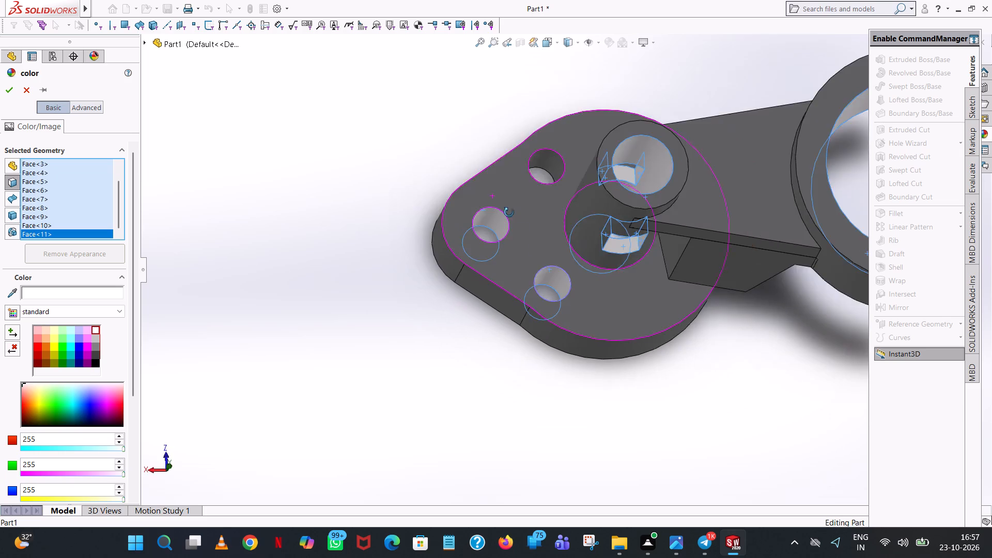
middle_click_drag(509, 212, 548, 272)
left_click(537, 155)
scroll(568, 151, "up", 4)
middle_click_drag(706, 208, 618, 173)
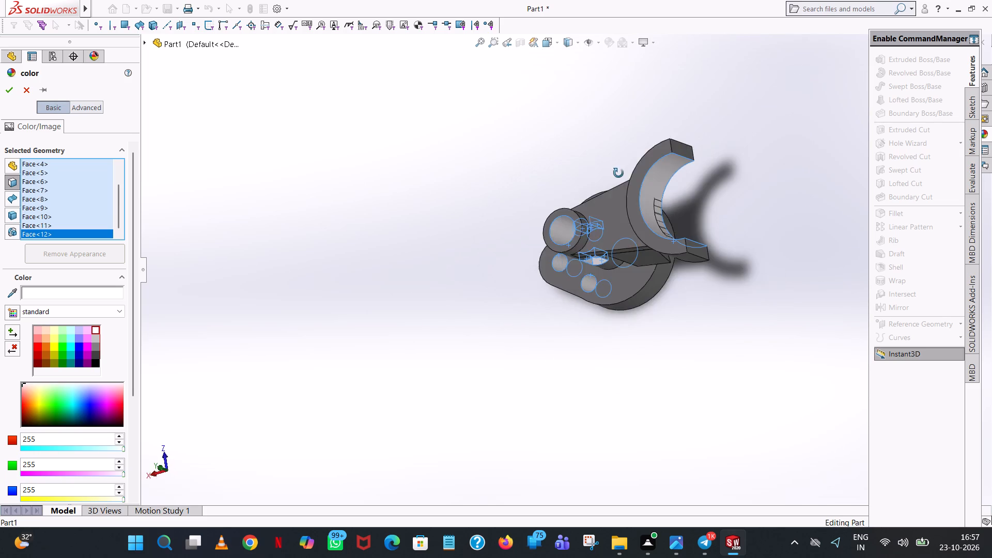
middle_click_drag(618, 173, 855, 111)
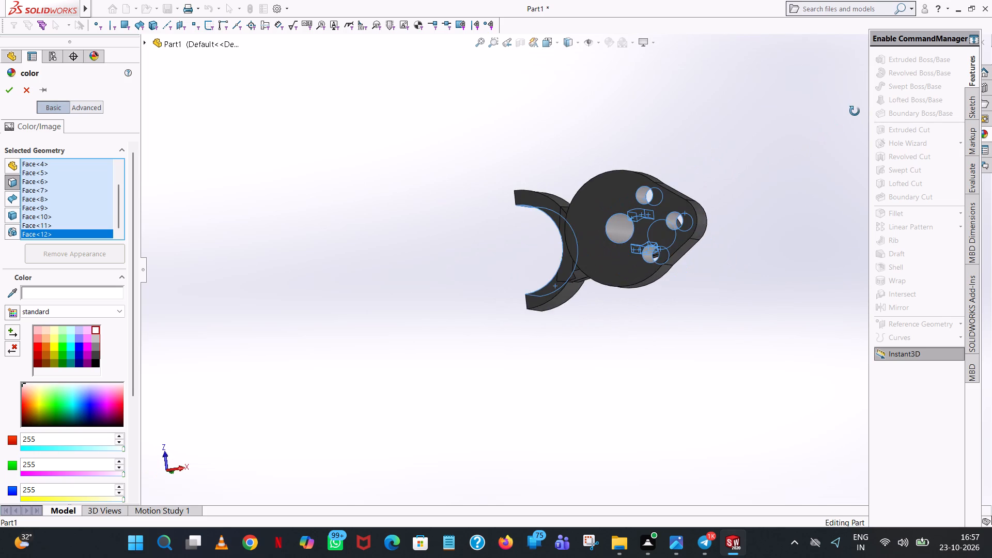
middle_click_drag(855, 111, 560, 377)
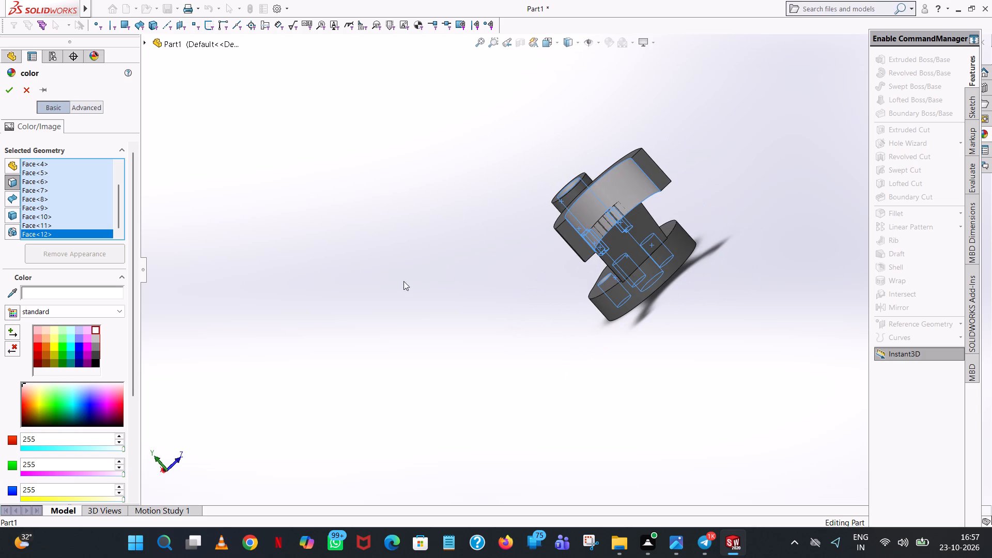
left_click(16, 93)
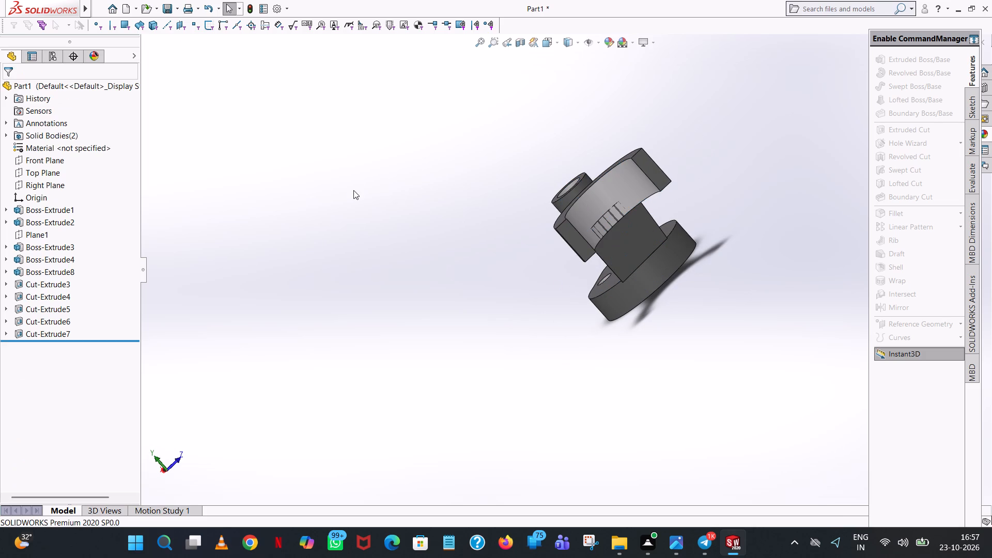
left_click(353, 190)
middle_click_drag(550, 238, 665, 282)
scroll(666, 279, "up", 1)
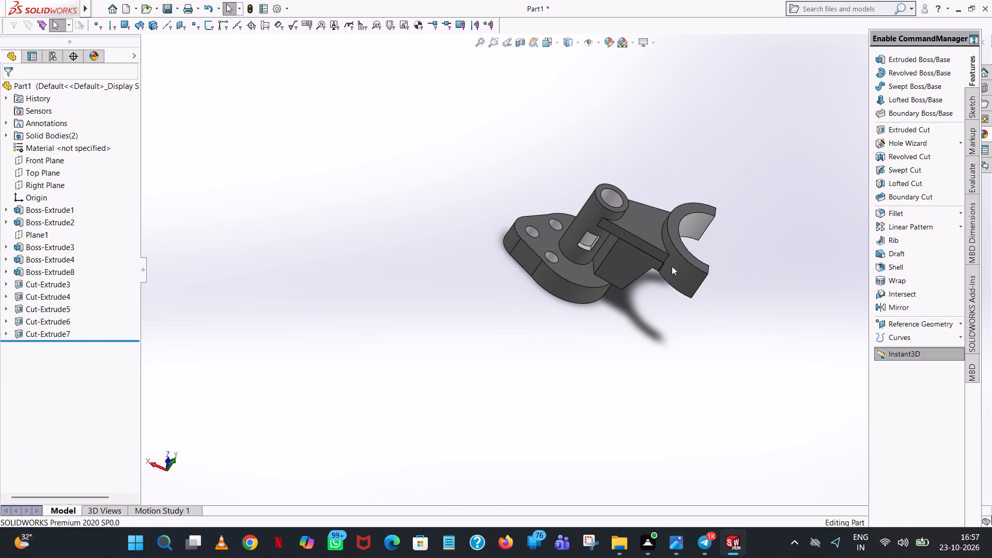
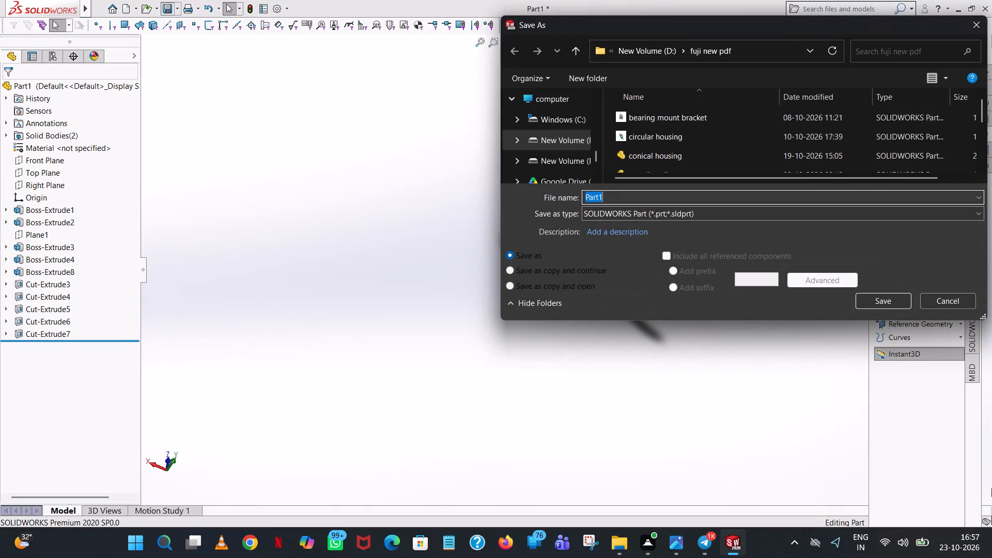
Save the part as a SOLIDWORKS part named clamping arm in the fuji new pdf folder.
type("cla")
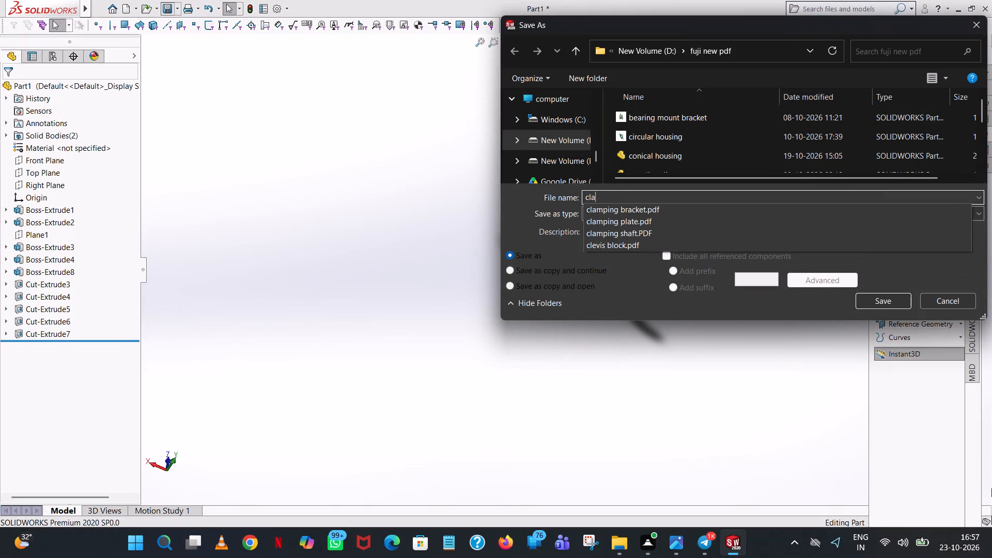
type("mping a")
type("rm")
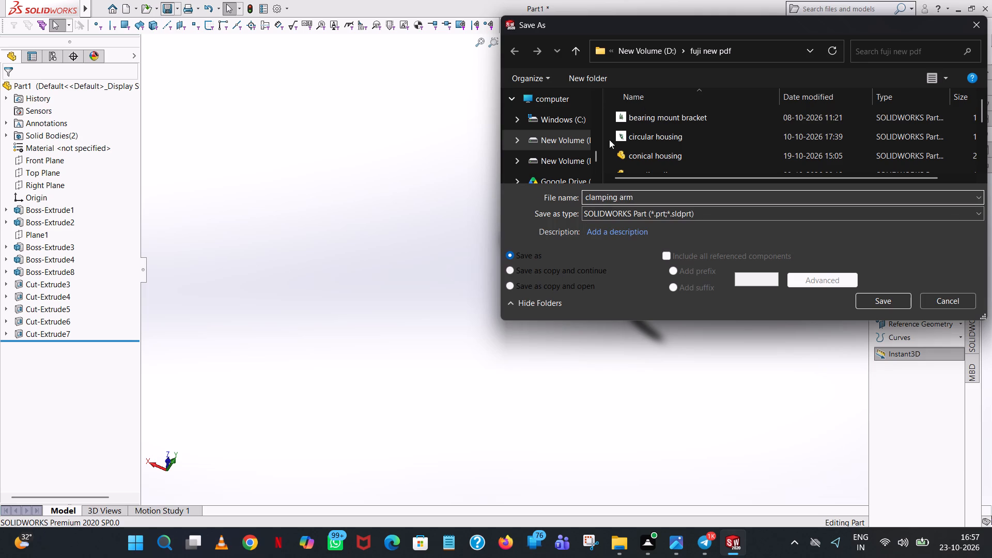
left_click(885, 300)
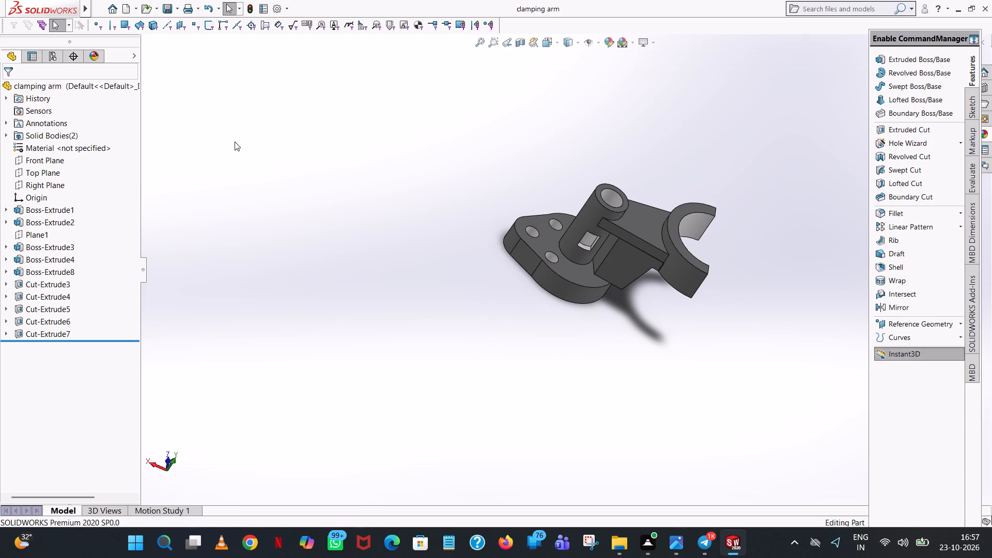
left_click(166, 5)
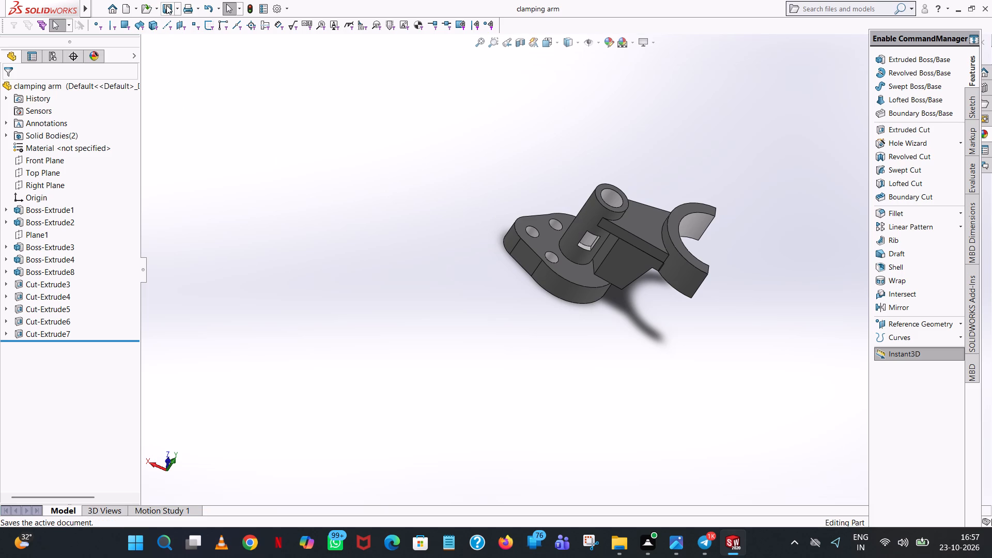
Export the part as an Adobe PDF named clamping arm to the fuji new pdf folder.
left_click(178, 7)
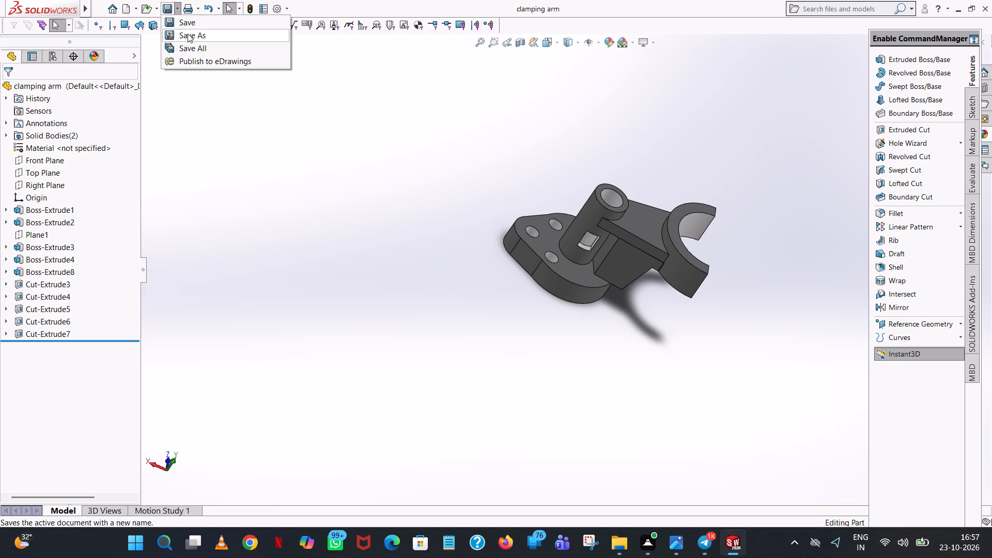
left_click(188, 34)
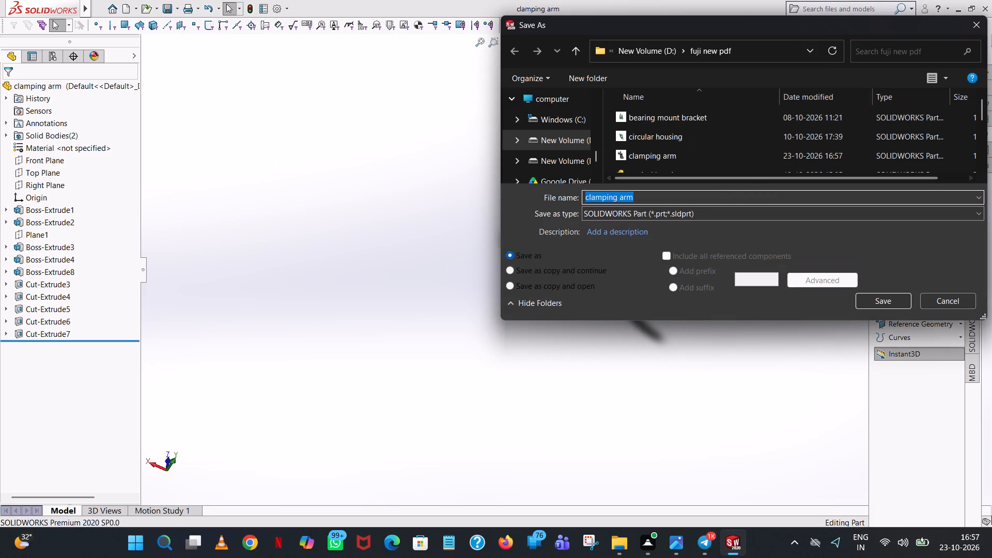
left_click(676, 214)
left_click(683, 295)
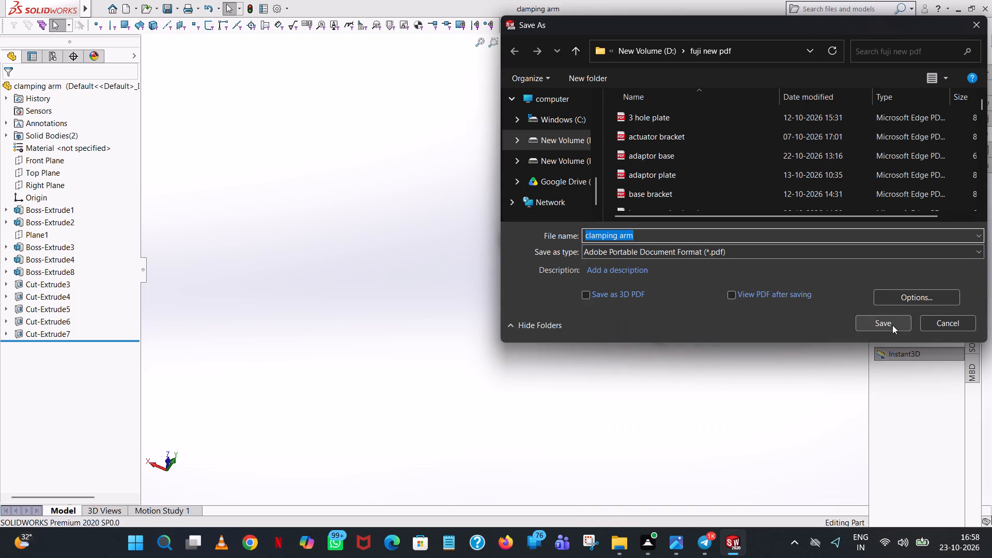
left_click(892, 325)
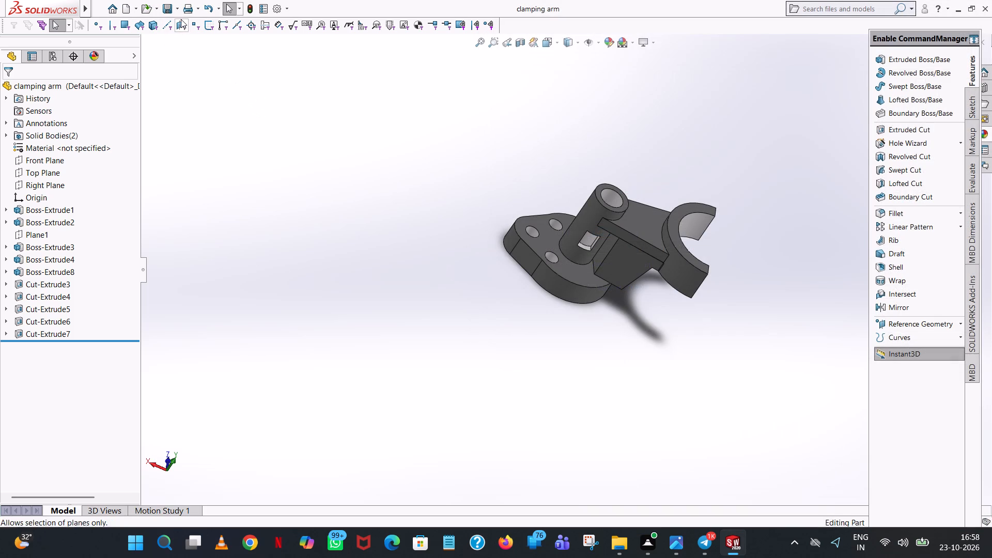
Save the part again as SOLIDWORKS part clamping arm in the fuji new design folder on drive D.
left_click(181, 8)
left_click(193, 36)
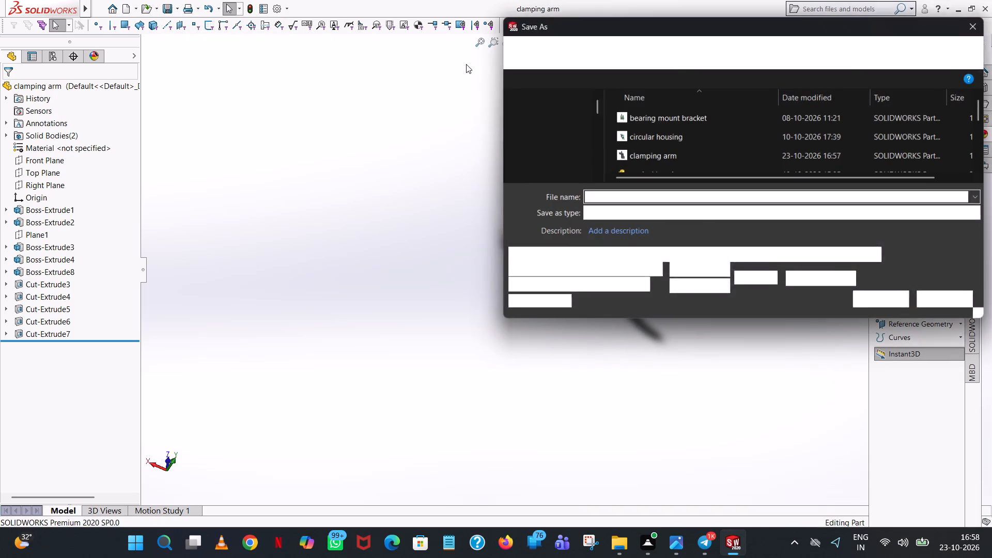
left_click(573, 49)
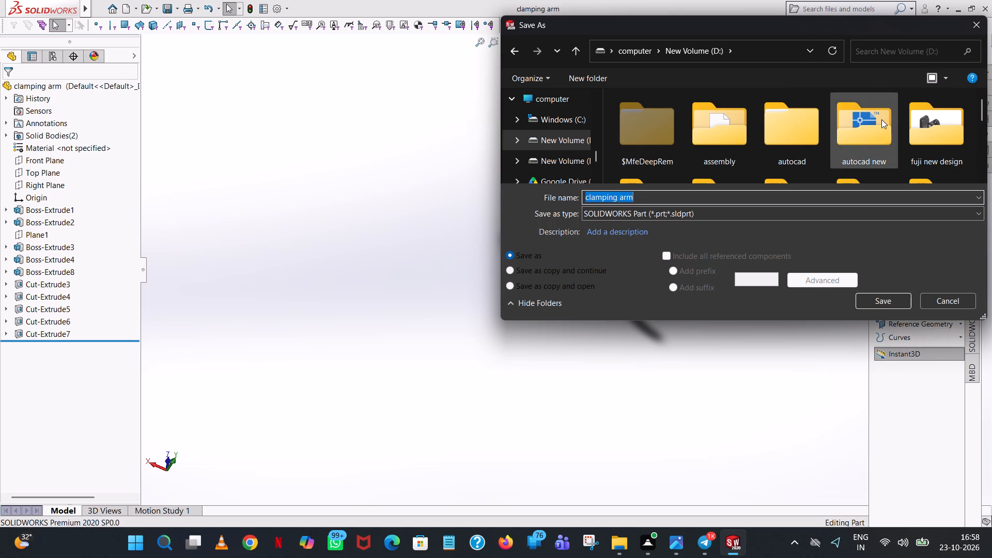
double_click(923, 129)
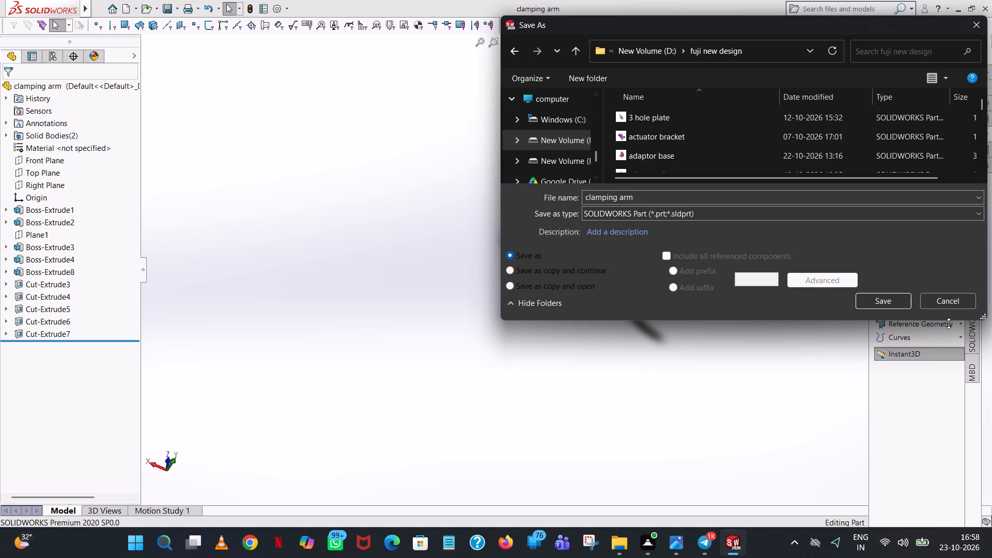
left_click(880, 301)
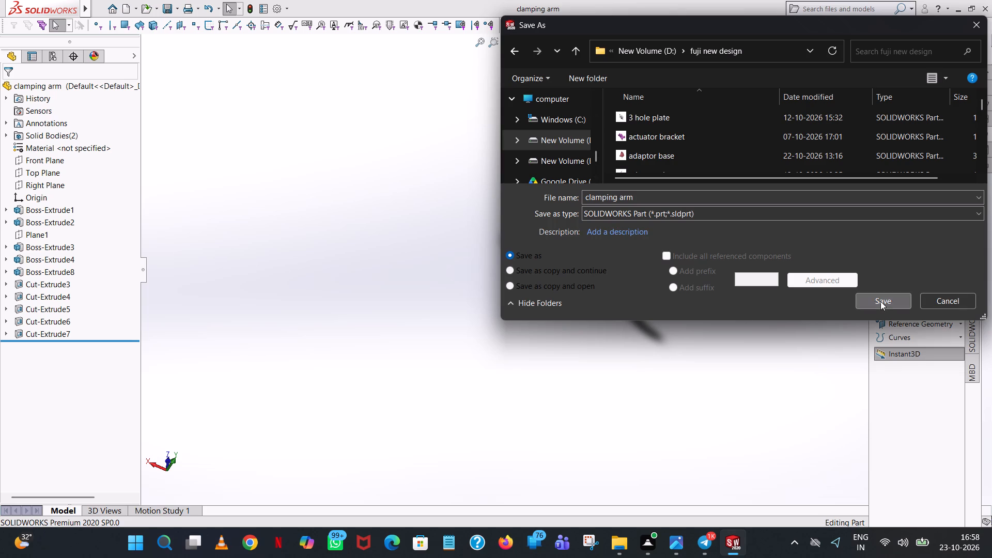